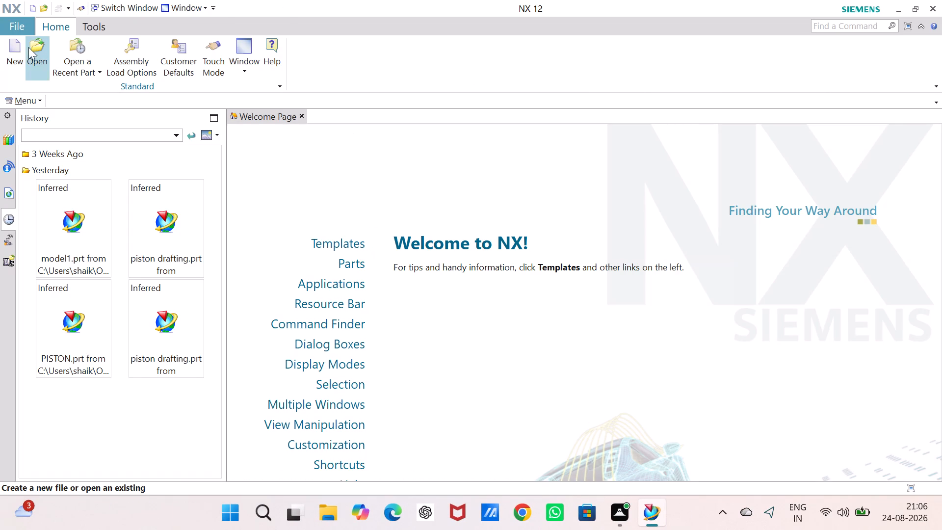
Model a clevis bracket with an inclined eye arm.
Start a new file based on the Model template in millimetres.
{"action": "left_click", "coordinate": [17, 25]}
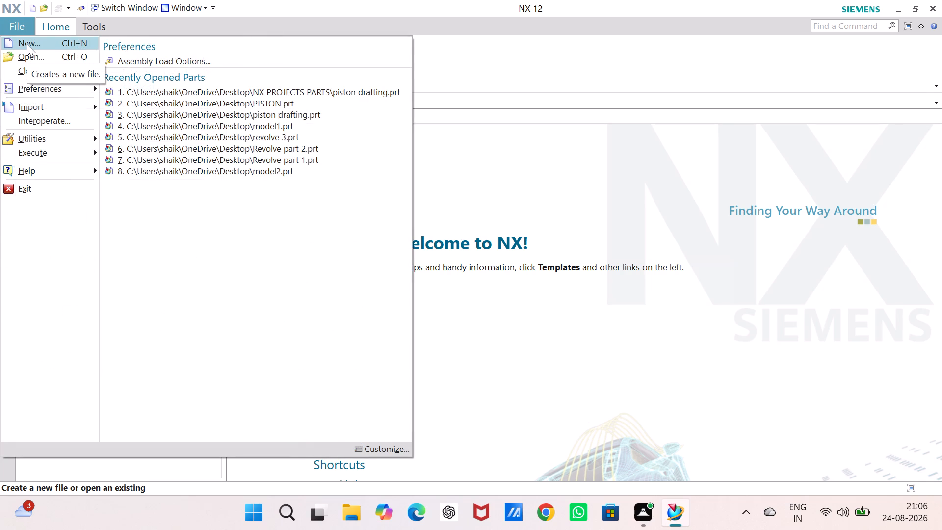
{"action": "left_click", "coordinate": [27, 44]}
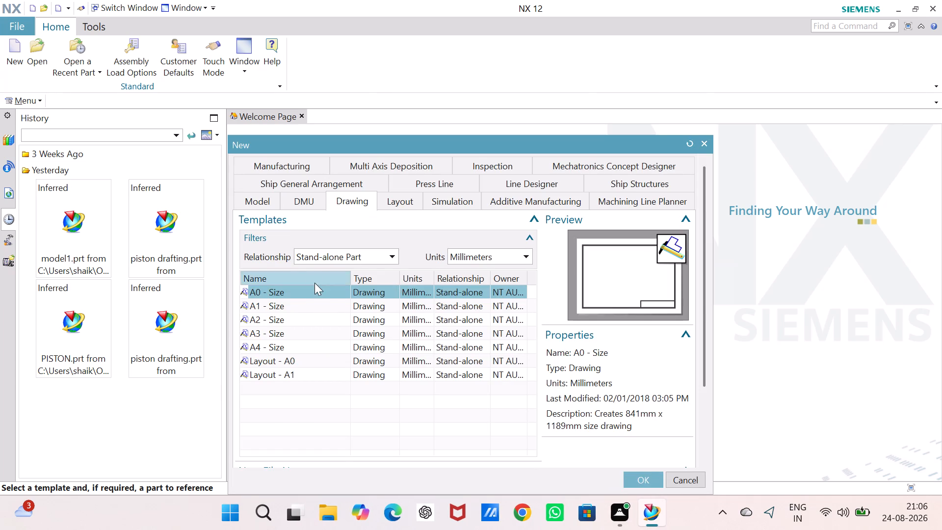
{"action": "left_click", "coordinate": [260, 204]}
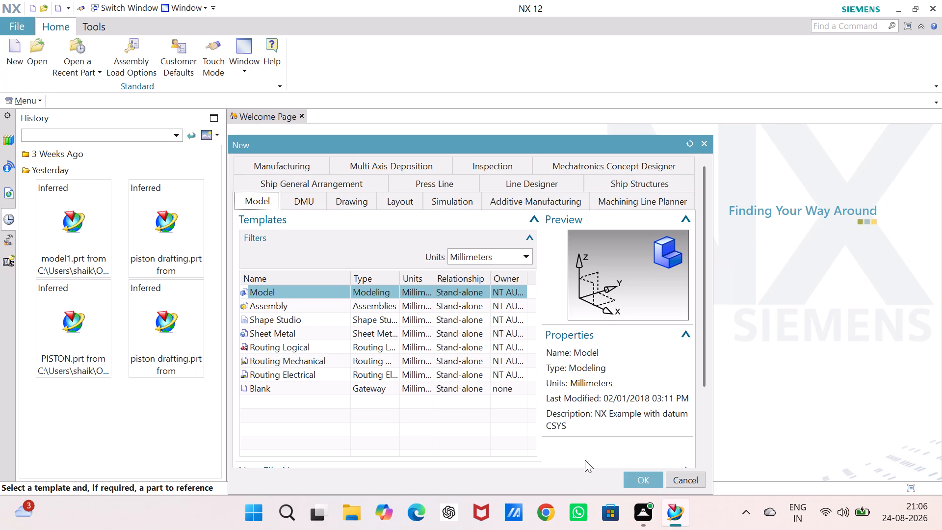
Browse to the INTERN PROJRCTS folder on the Desktop as the location for the new part file.
{"action": "scroll", "coordinate": [588, 445], "scroll_direction": "down", "scroll_amount": 3}
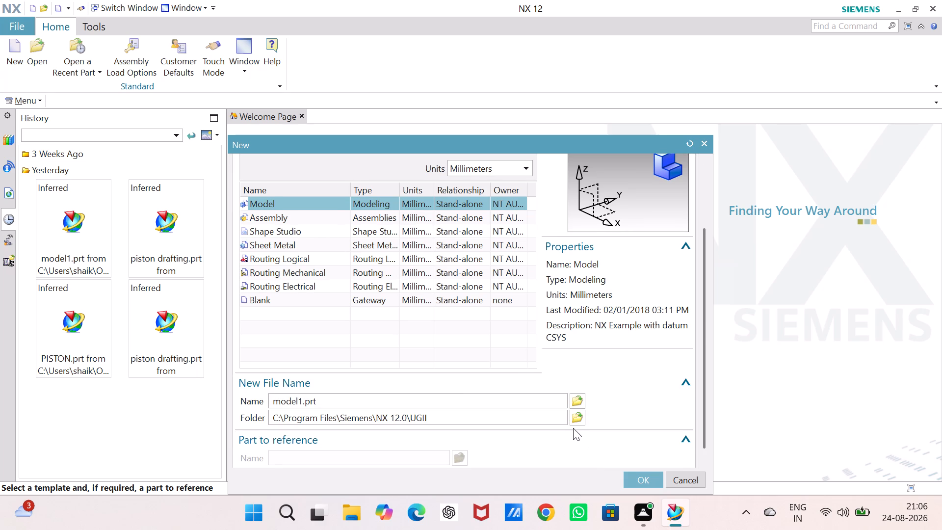
{"action": "left_click", "coordinate": [574, 418]}
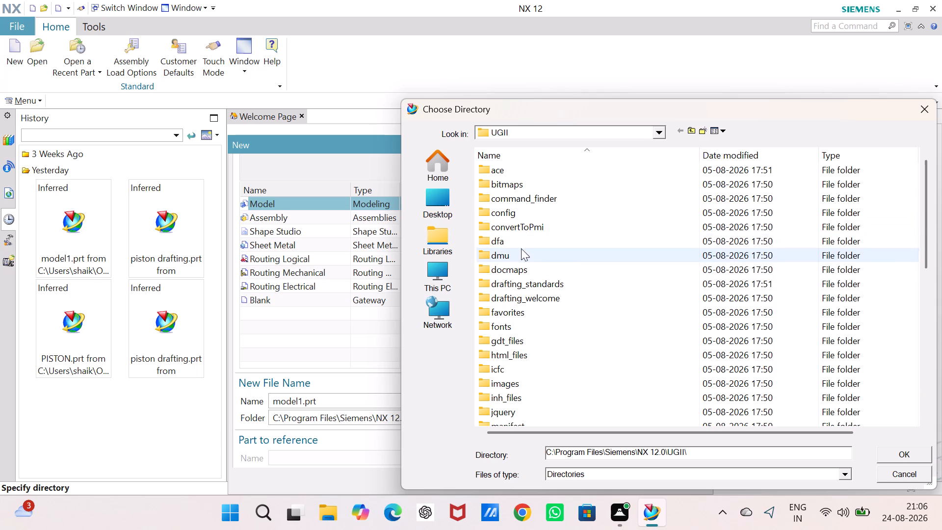
{"action": "left_click", "coordinate": [436, 206]}
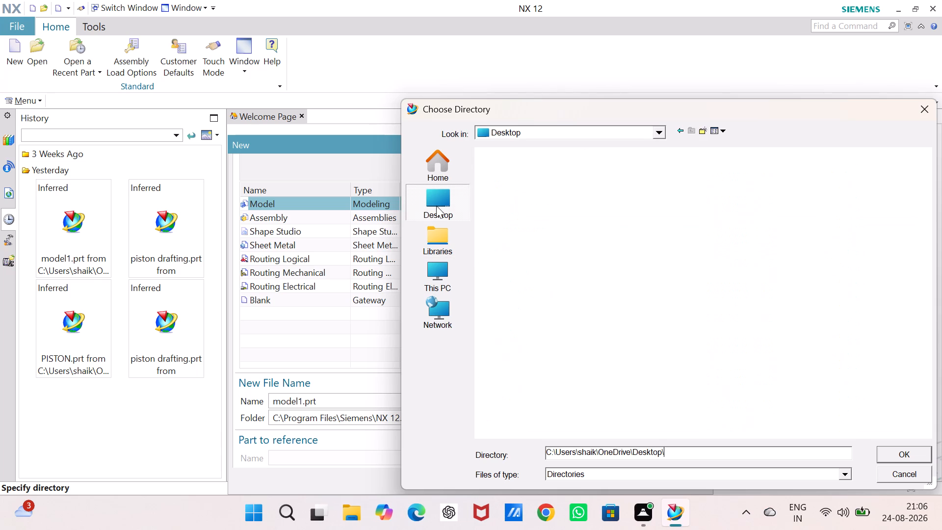
{"action": "scroll", "coordinate": [540, 226], "scroll_direction": "down", "scroll_amount": 4}
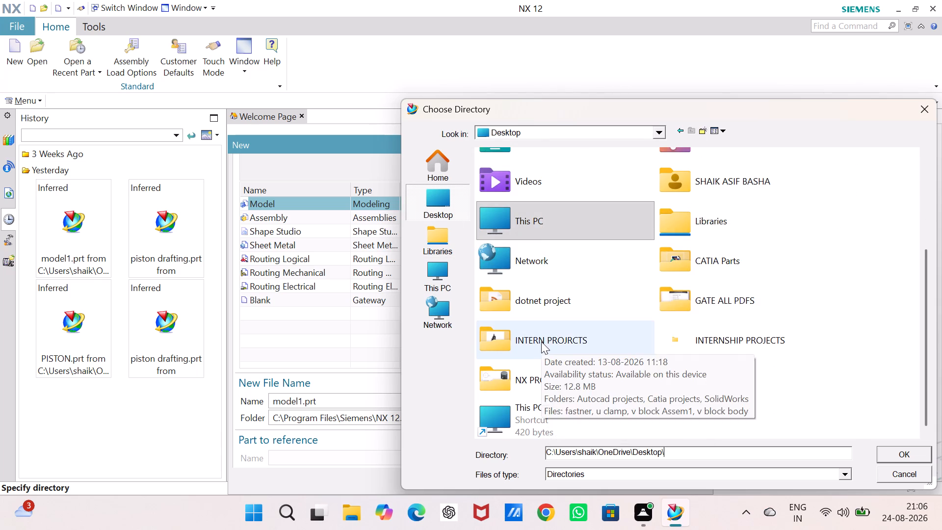
{"action": "double_click", "coordinate": [541, 342]}
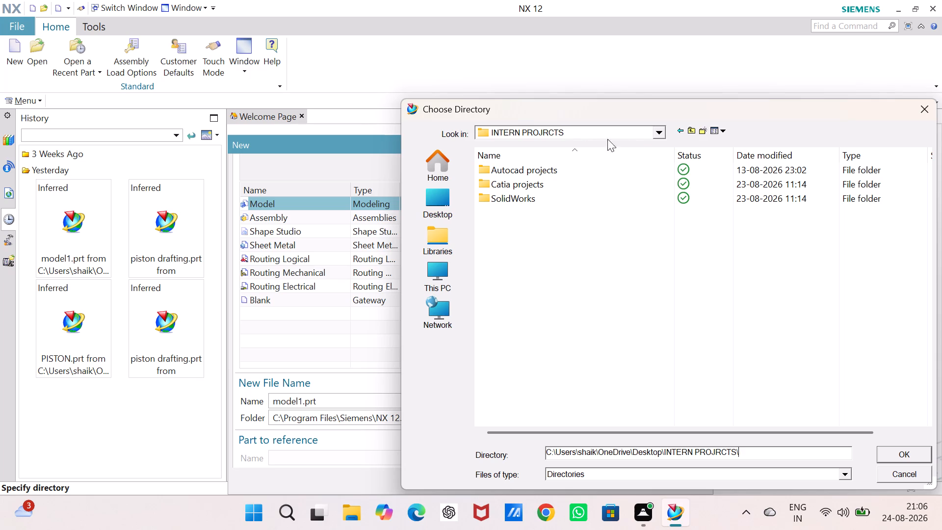
Create a subfolder named NX CAD inside INTERN PROJRCTS and accept INTERN PROJRCTS as the new file's location.
{"action": "left_click", "coordinate": [701, 128]}
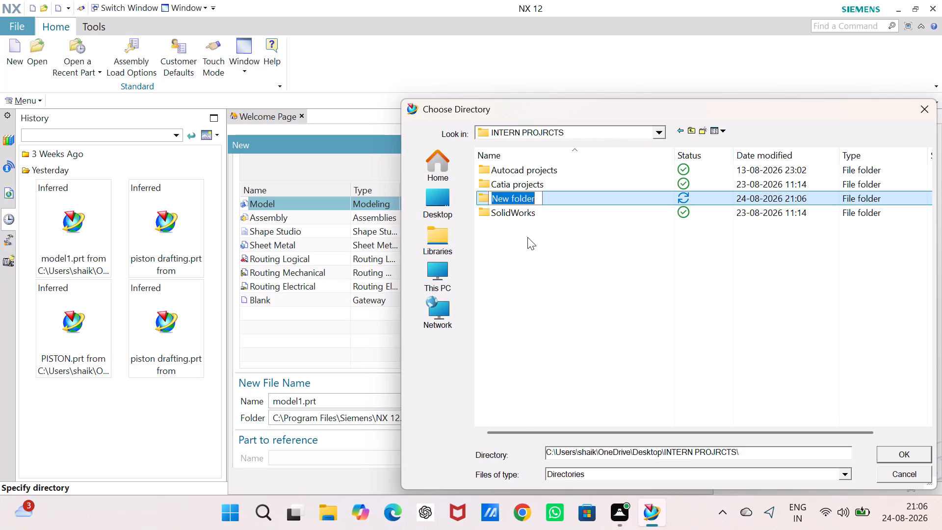
{"action": "key", "text": "shift+n"}
{"action": "key", "text": "shift+x"}
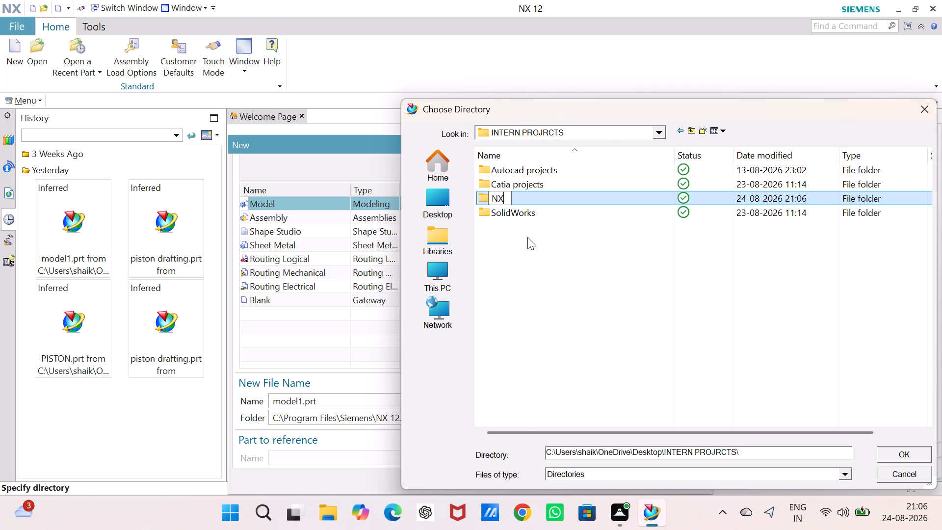
{"action": "key", "text": "shift+space"}
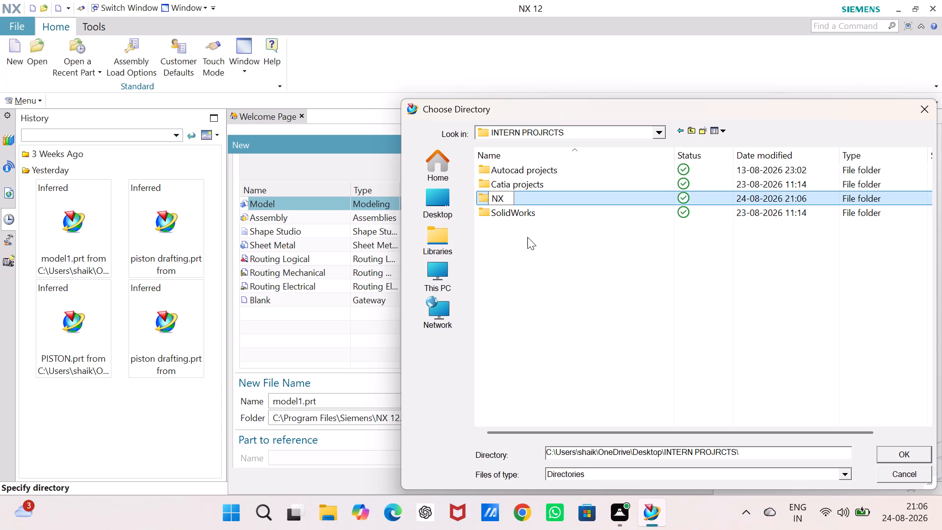
{"action": "type", "text": "CAD"}
{"action": "key", "text": "shift+space"}
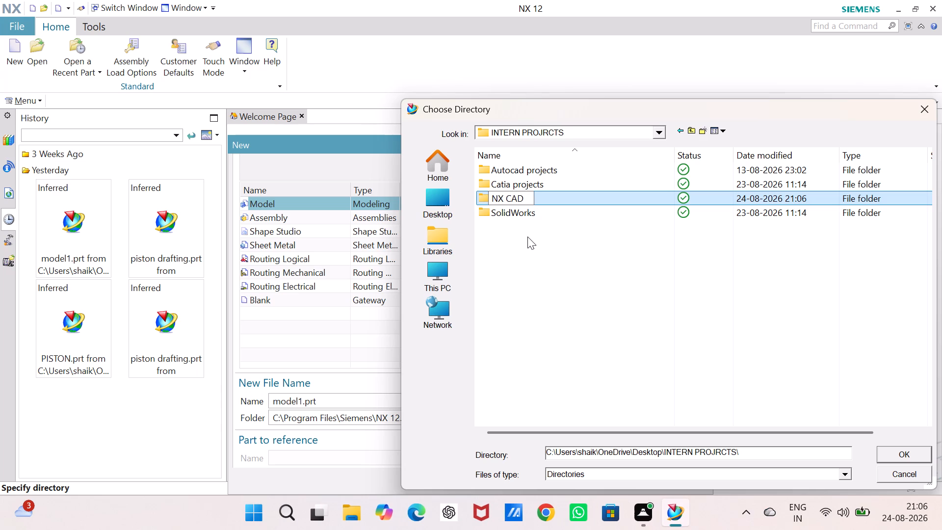
{"action": "left_click", "coordinate": [908, 452]}
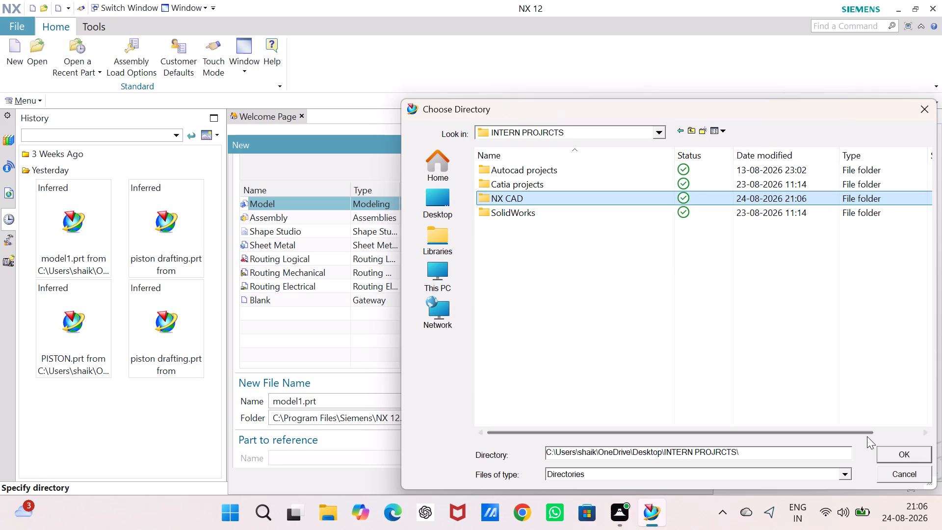
{"action": "left_click", "coordinate": [895, 458]}
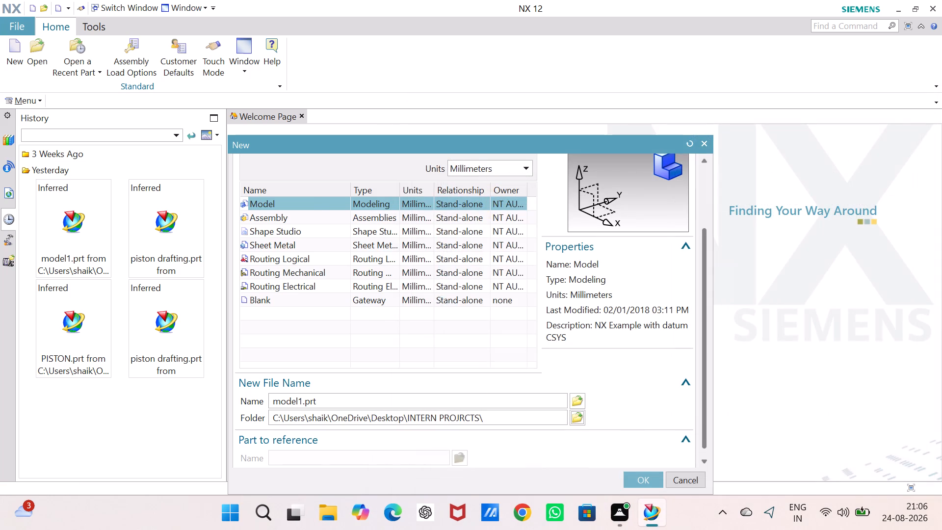
Open the new part's file name for editing.
{"action": "double_click", "coordinate": [547, 401]}
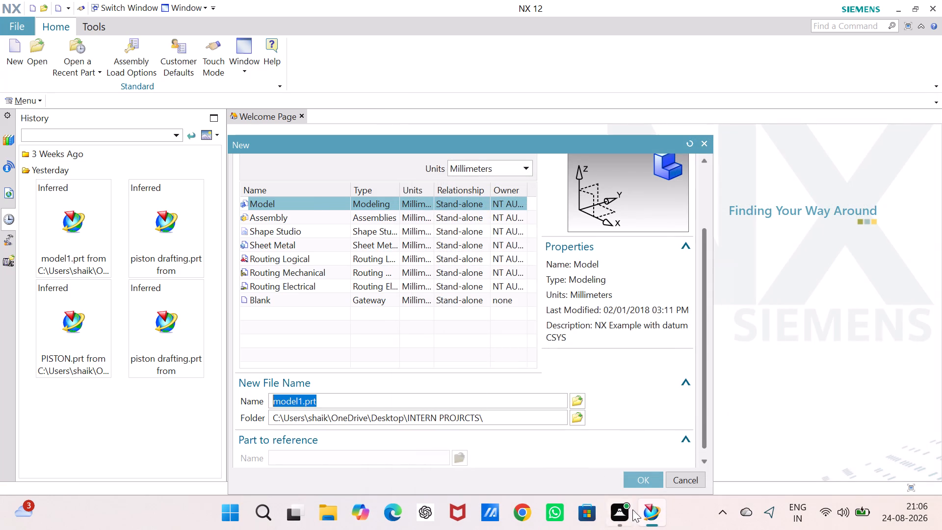
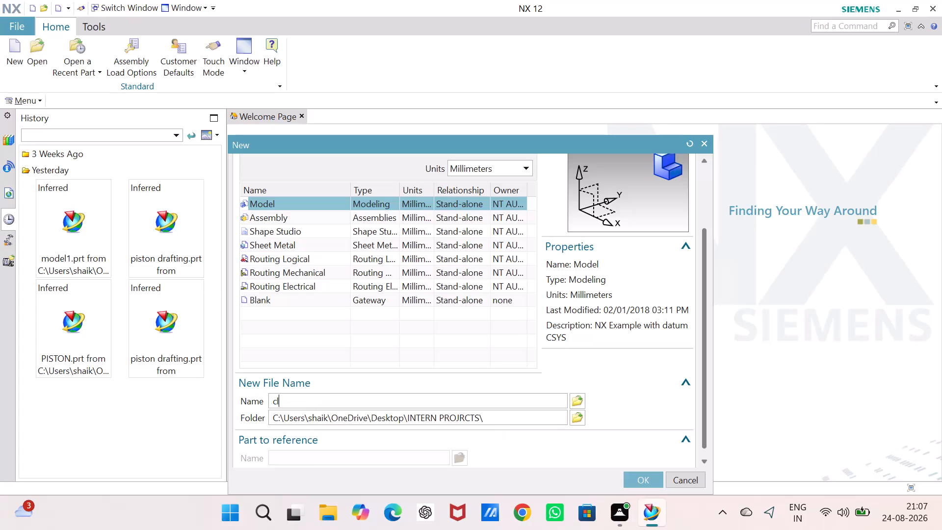
Name the new part file clevis bracket and create it.
{"action": "key", "text": "v"}
{"action": "key", "text": "BackSpace"}
{"action": "key", "text": "BackSpace"}
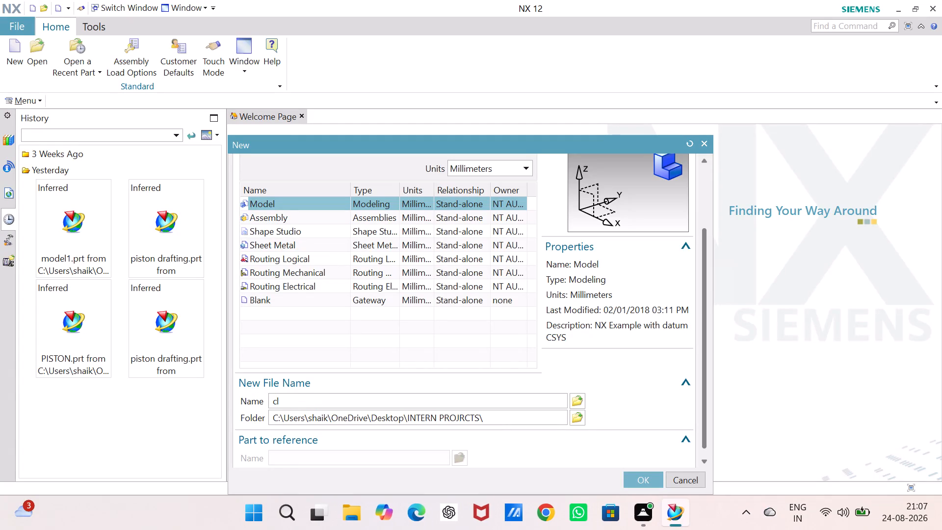
{"action": "key", "text": "e"}
{"action": "type", "text": "ves"}
{"action": "key", "text": "space"}
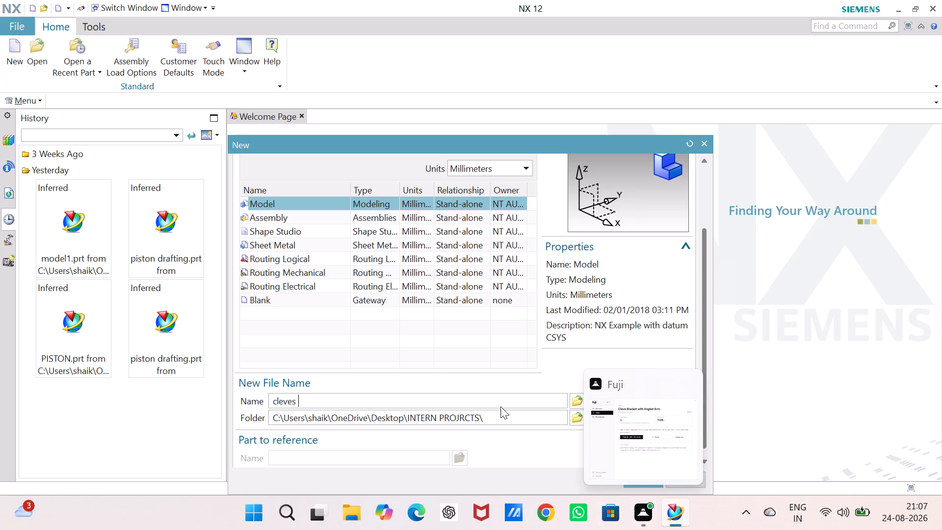
{"action": "key", "text": "BackSpace"}
{"action": "key", "text": "BackSpace"}
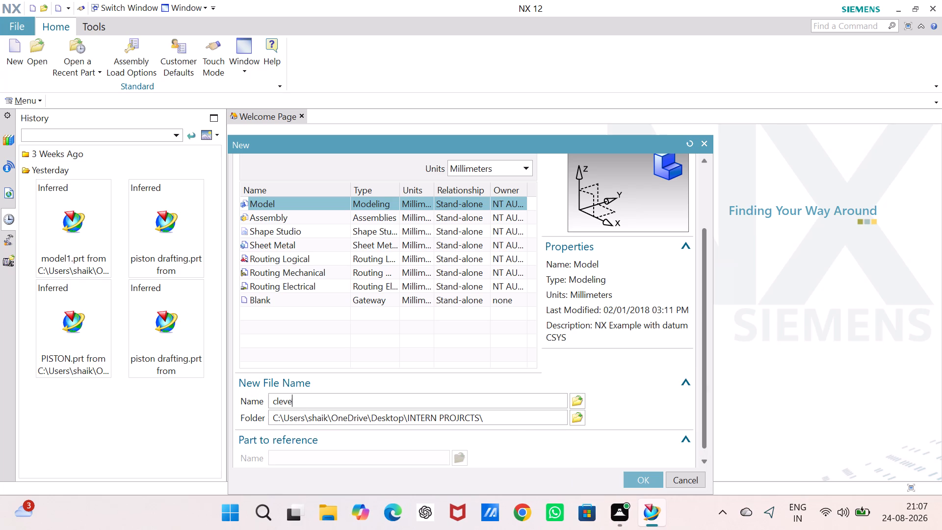
{"action": "key", "text": "BackSpace"}
{"action": "type", "text": "is"}
{"action": "key", "text": "space"}
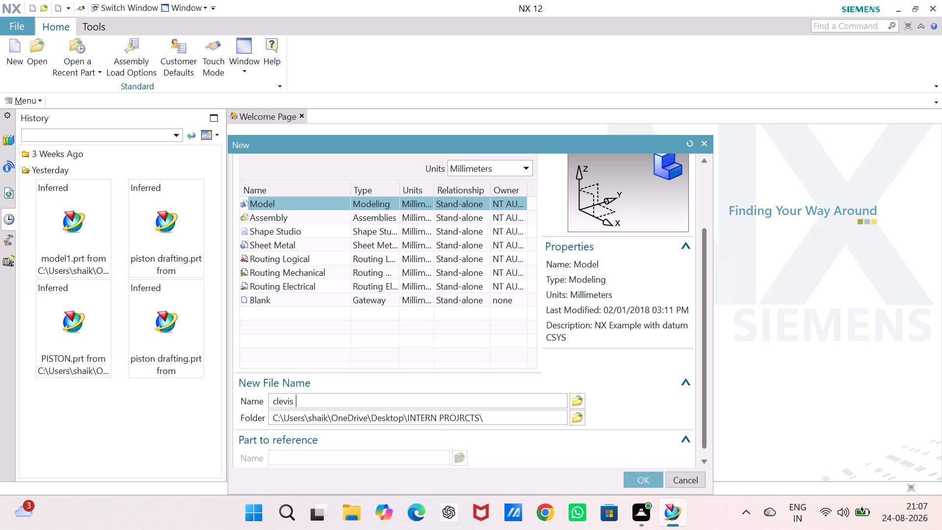
{"action": "type", "text": "bt"}
{"action": "key", "text": "BackSpace"}
{"action": "type", "text": "racket"}
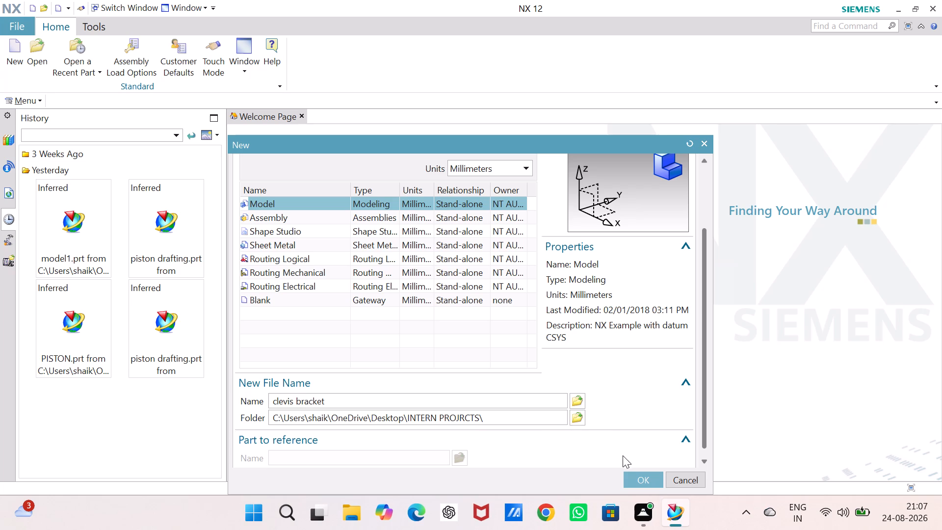
{"action": "left_click", "coordinate": [638, 481]}
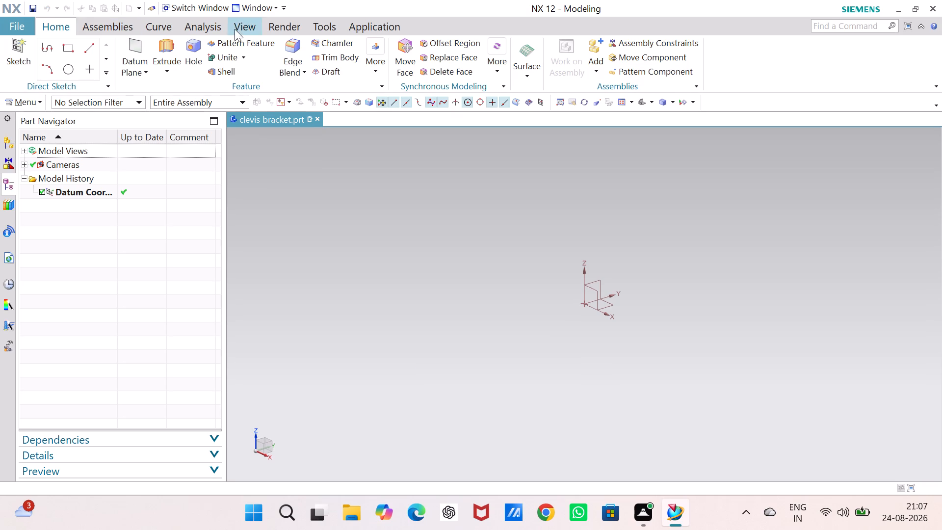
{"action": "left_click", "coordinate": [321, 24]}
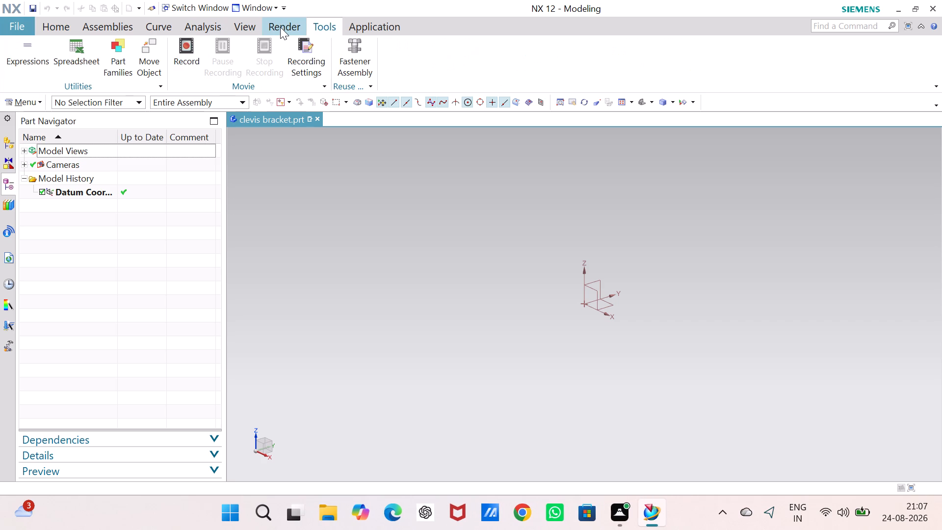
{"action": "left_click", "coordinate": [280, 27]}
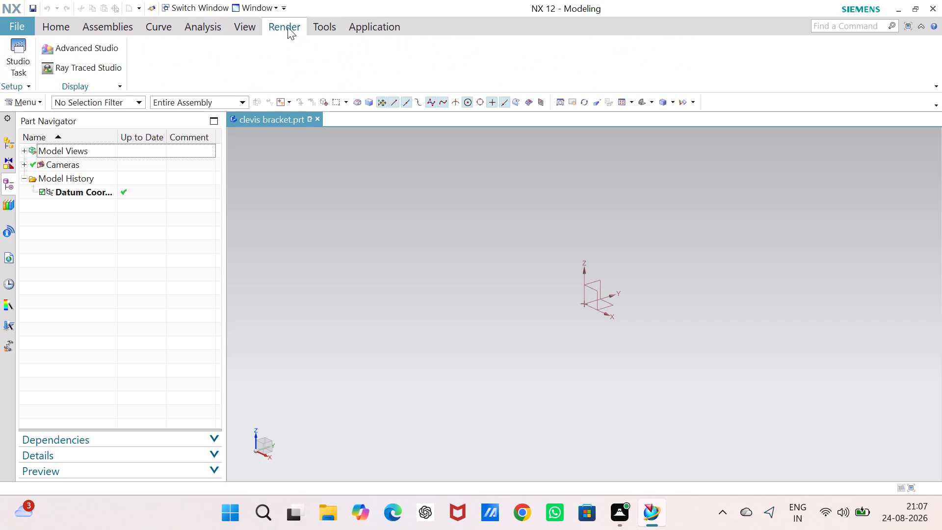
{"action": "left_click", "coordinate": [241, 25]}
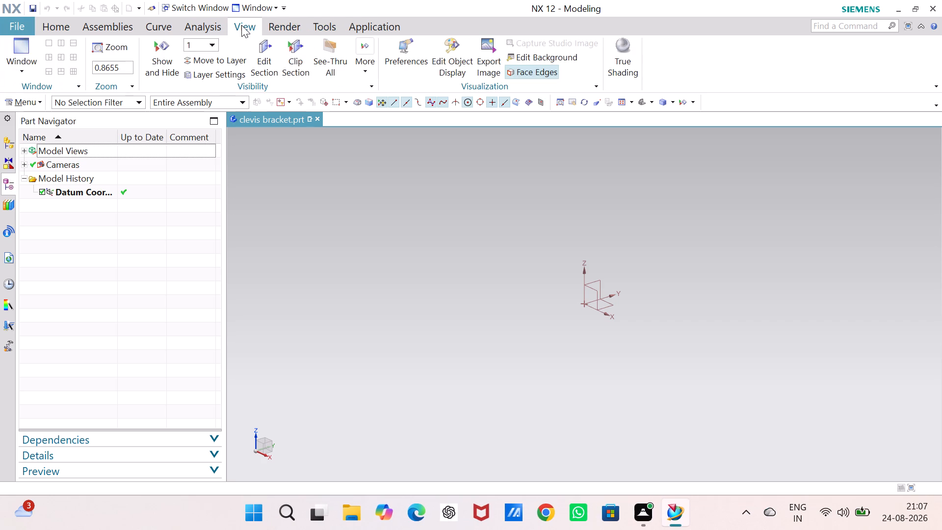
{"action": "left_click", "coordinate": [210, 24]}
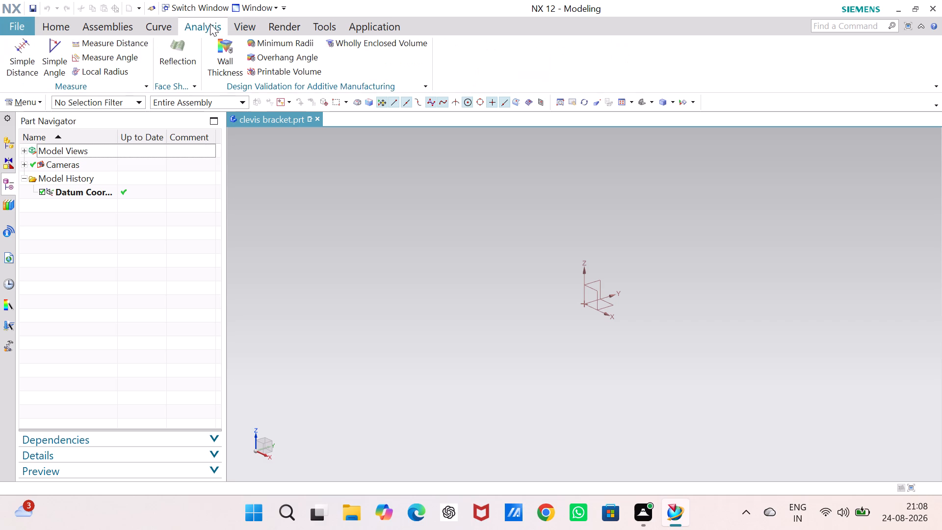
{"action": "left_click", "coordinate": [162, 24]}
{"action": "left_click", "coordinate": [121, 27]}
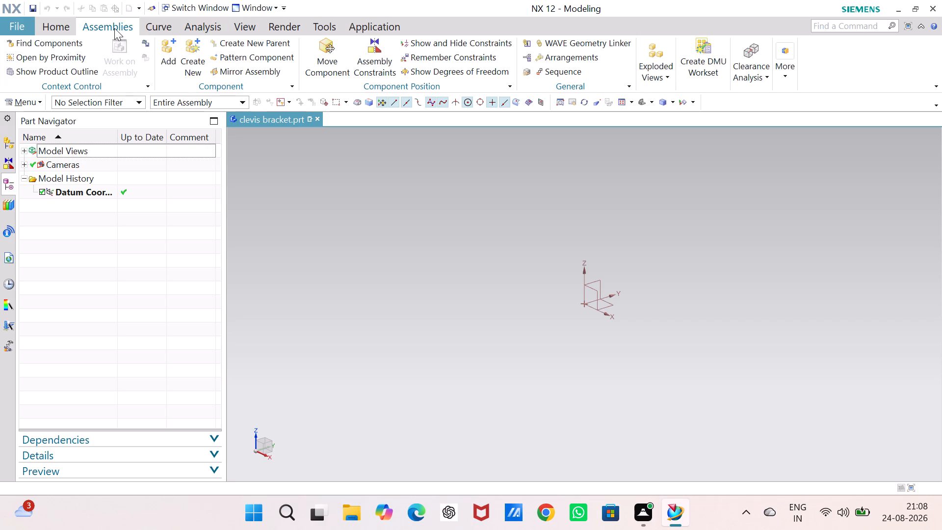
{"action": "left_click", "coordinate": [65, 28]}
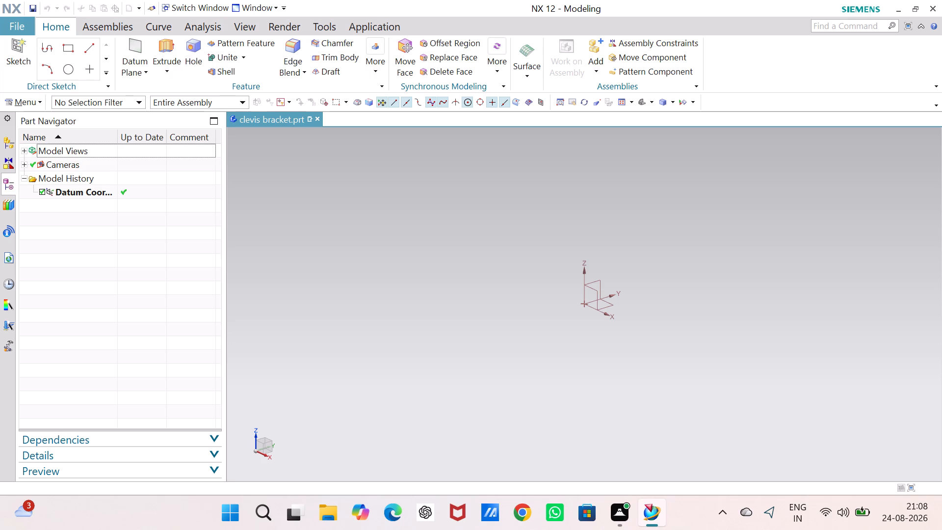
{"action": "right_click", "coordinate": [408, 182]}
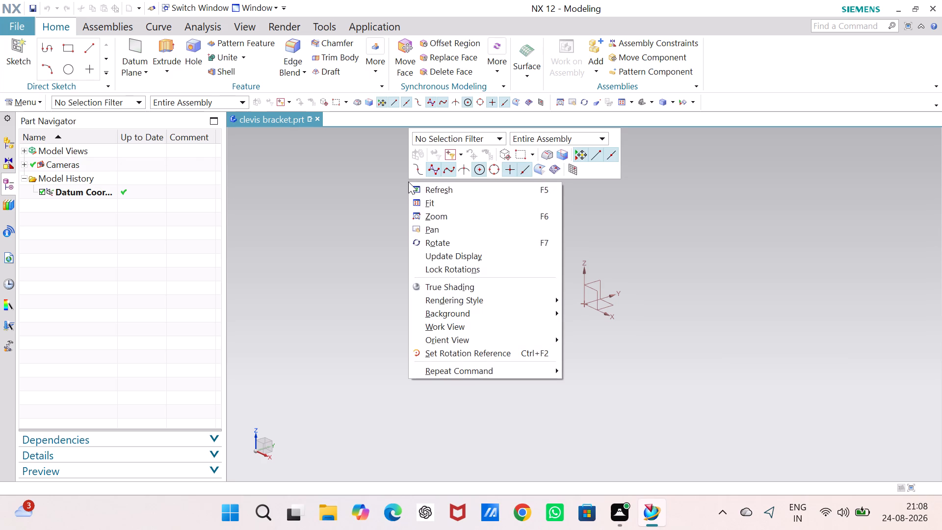
Add the Developer command set to the ribbon.
{"action": "right_click", "coordinate": [740, 58]}
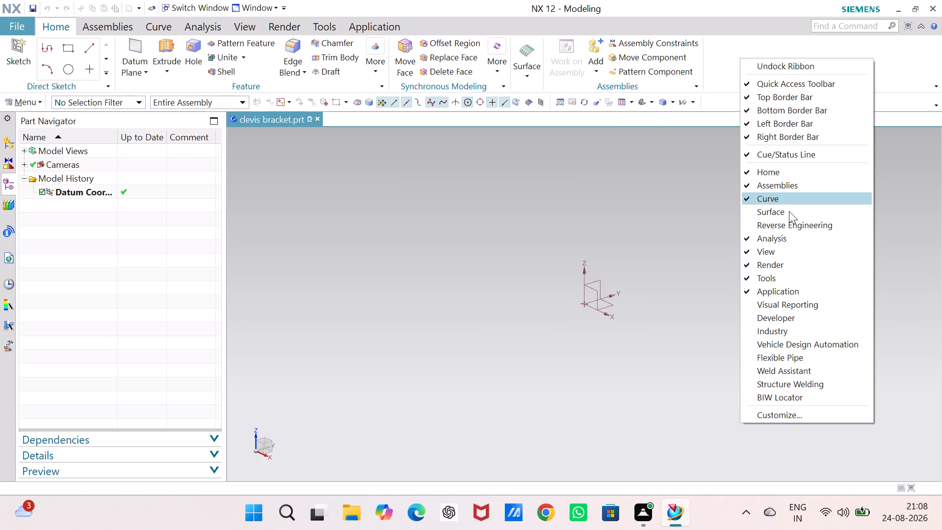
{"action": "left_click", "coordinate": [773, 317]}
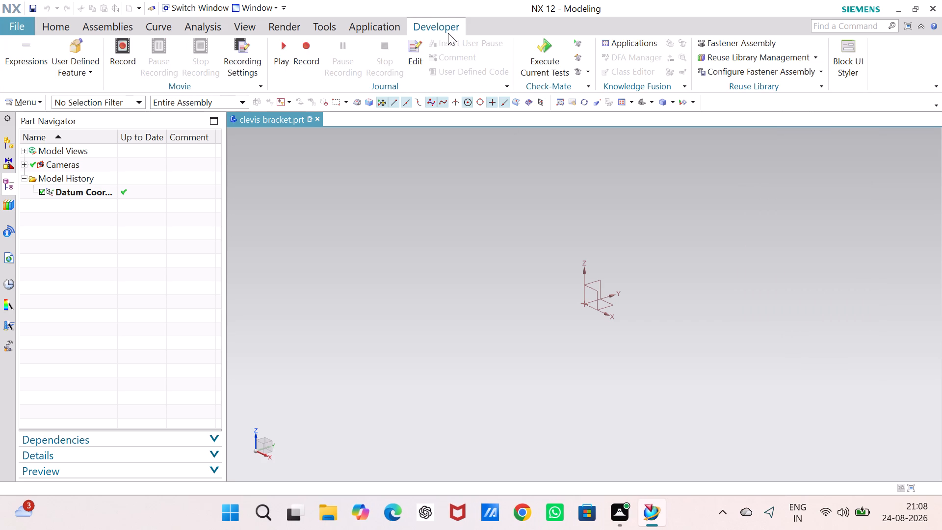
Start recording an AVI movie named clevis bracket in the NX PROJECTS PARTS folder.
{"action": "left_click", "coordinate": [126, 47]}
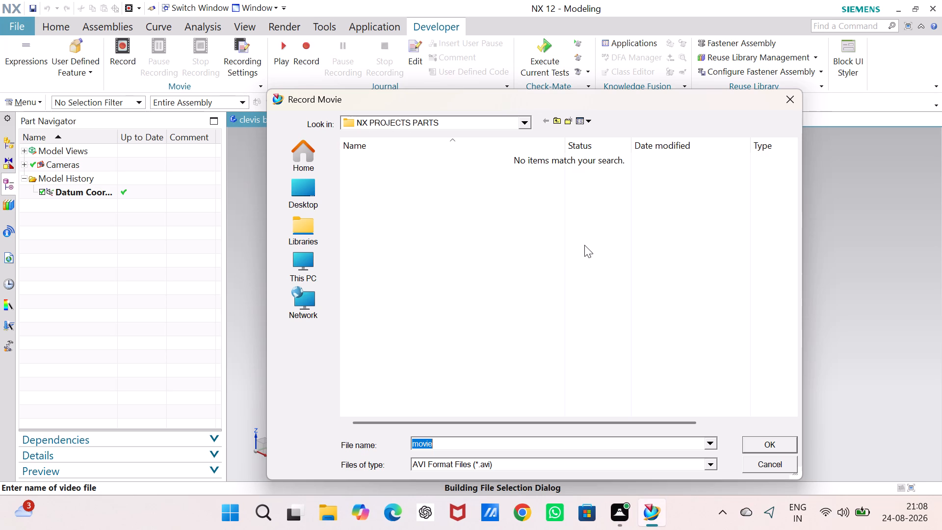
{"action": "type", "text": "clivs"}
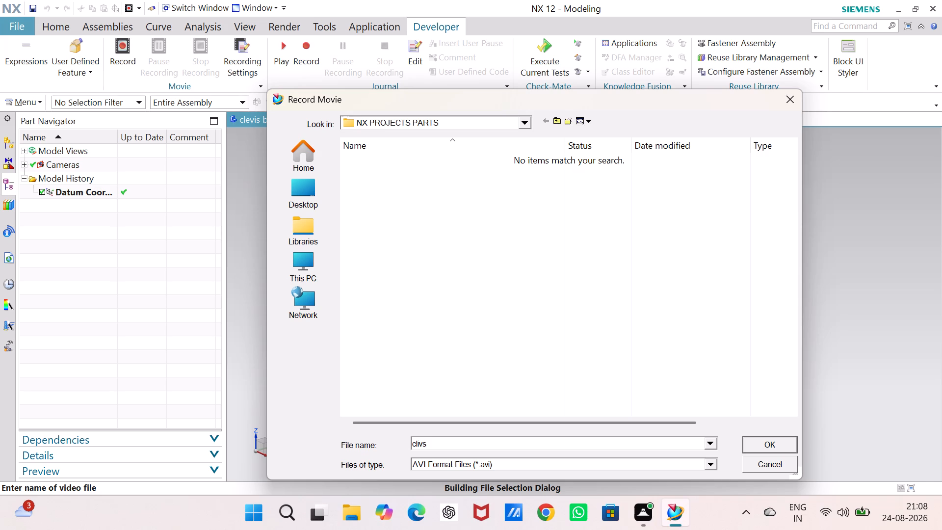
{"action": "key", "text": "BackSpace"}
{"action": "key", "text": "BackSpace"}
{"action": "key", "text": "BackSpace"}
{"action": "type", "text": "evis brac"}
{"action": "type", "text": "ket"}
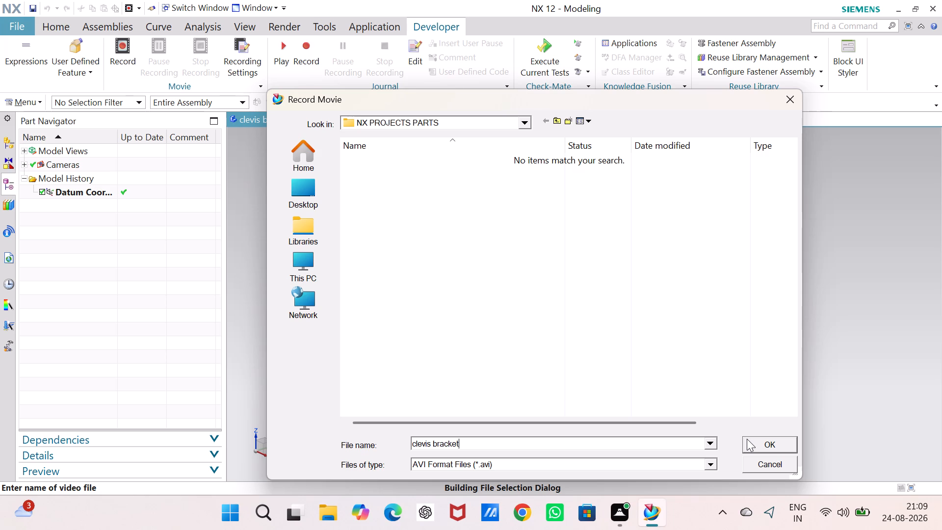
{"action": "left_click", "coordinate": [759, 447]}
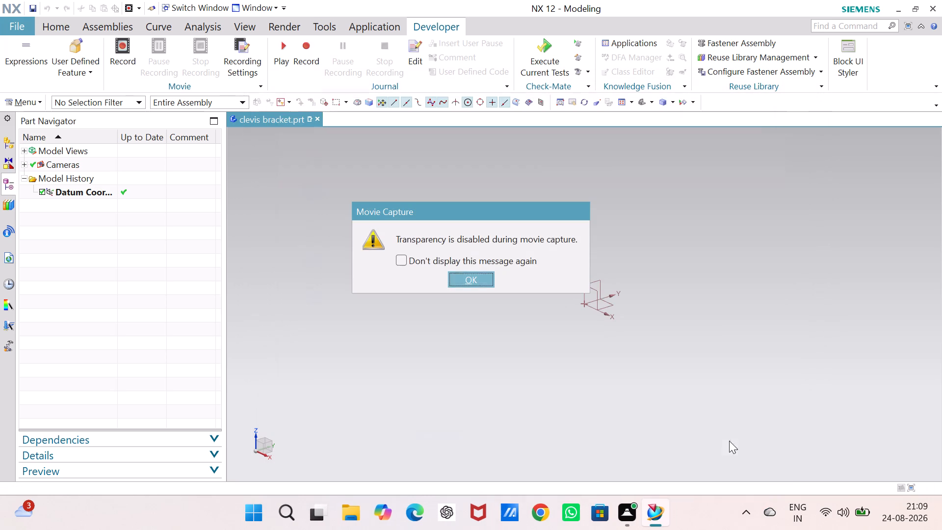
{"action": "left_click", "coordinate": [483, 277]}
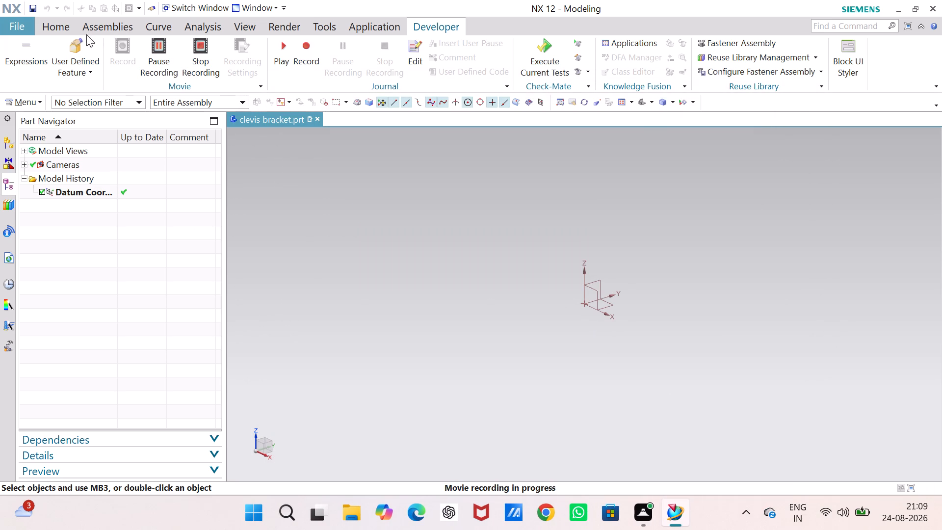
Create a sketch in the task environment on the default XY plane, using the work part origin.
{"action": "left_click", "coordinate": [50, 25]}
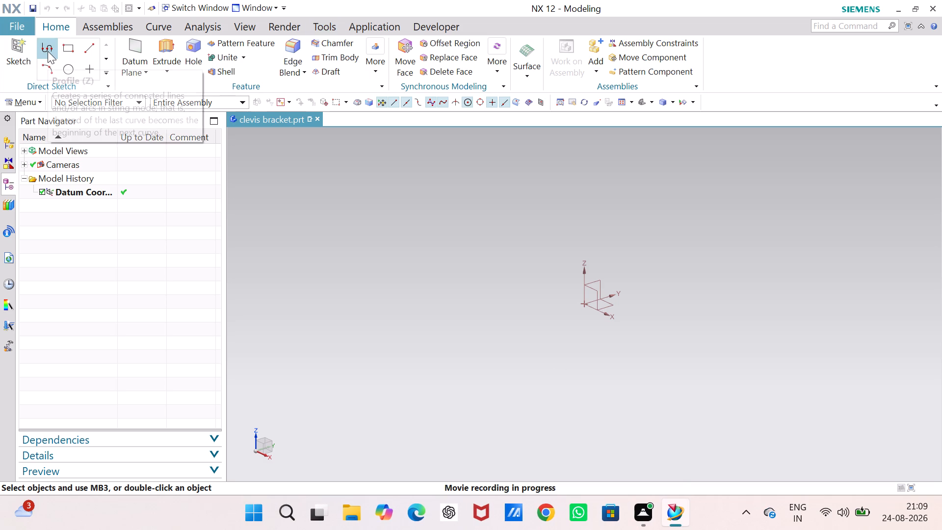
{"action": "left_click", "coordinate": [19, 105]}
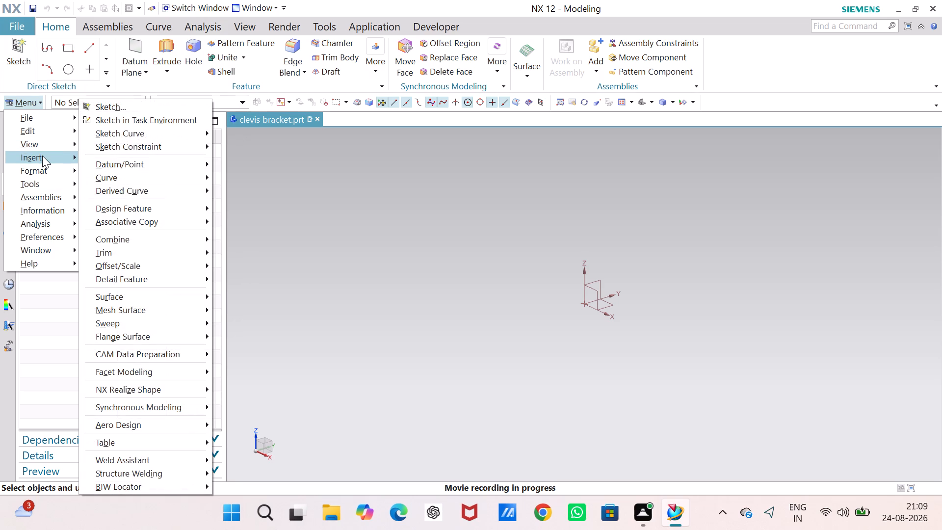
{"action": "left_click", "coordinate": [133, 121]}
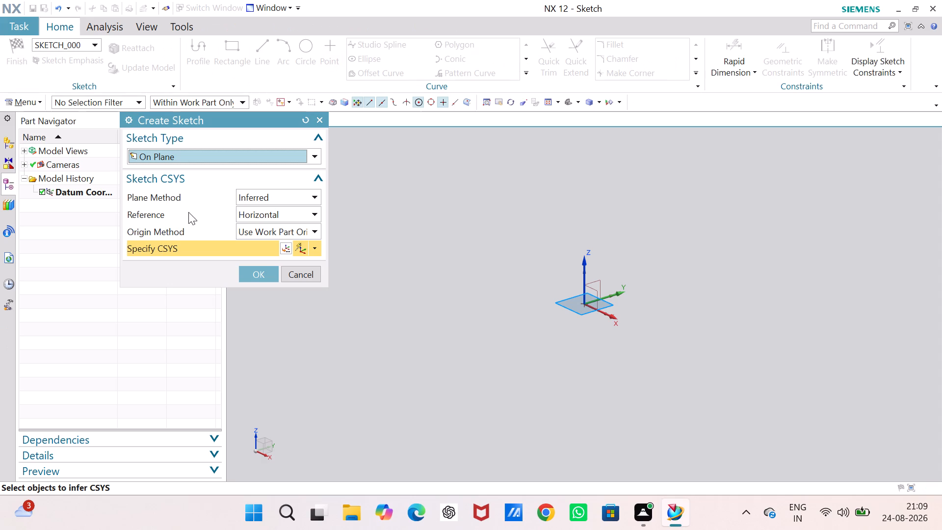
{"action": "left_click", "coordinate": [263, 280]}
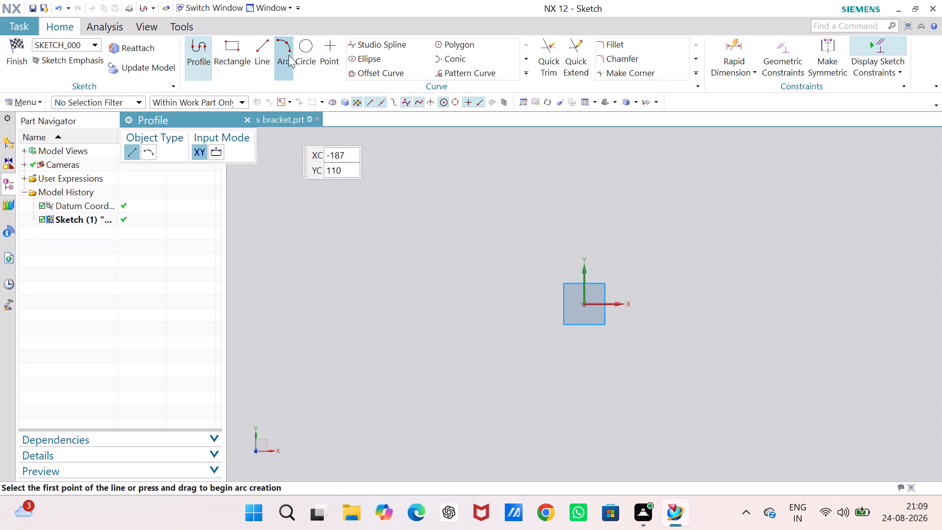
Sketch two concentric circles centred on the origin, the inner about 70 mm in diameter and the outer larger.
{"action": "left_click", "coordinate": [304, 49]}
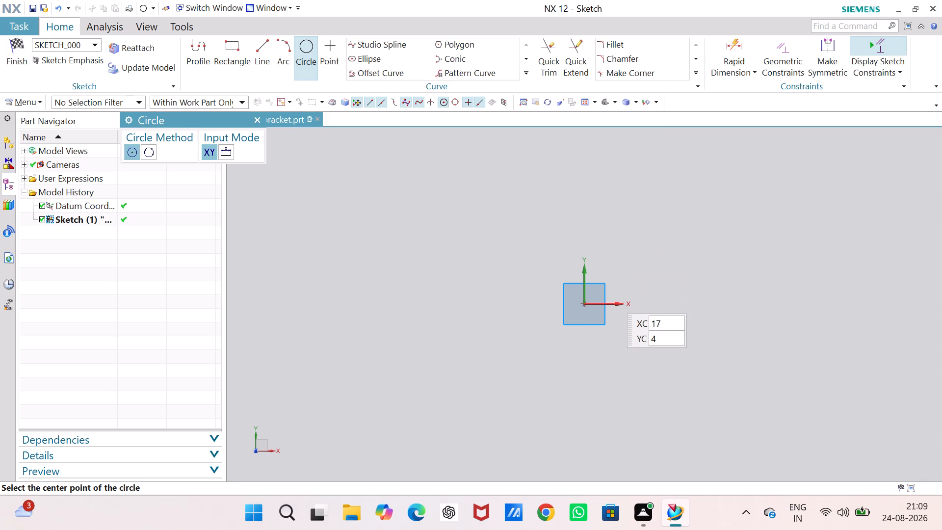
{"action": "left_click", "coordinate": [585, 303]}
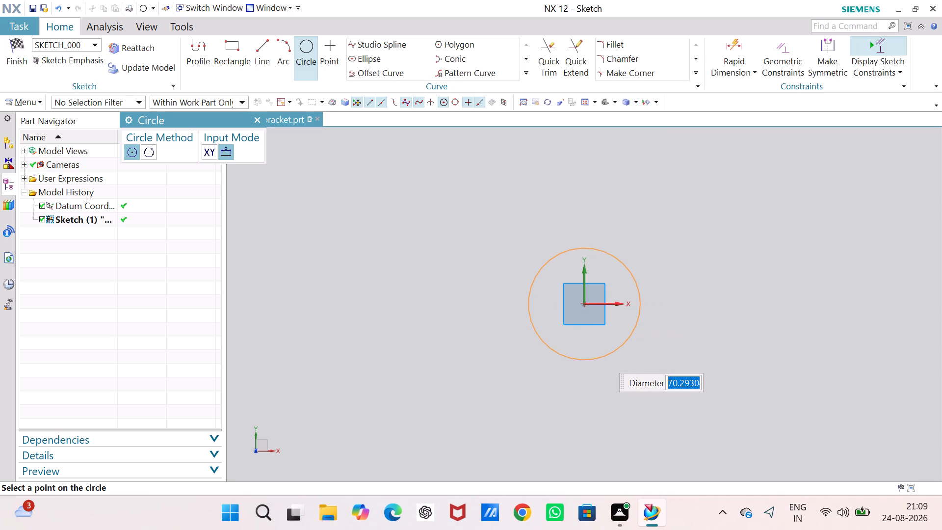
{"action": "left_click", "coordinate": [603, 357]}
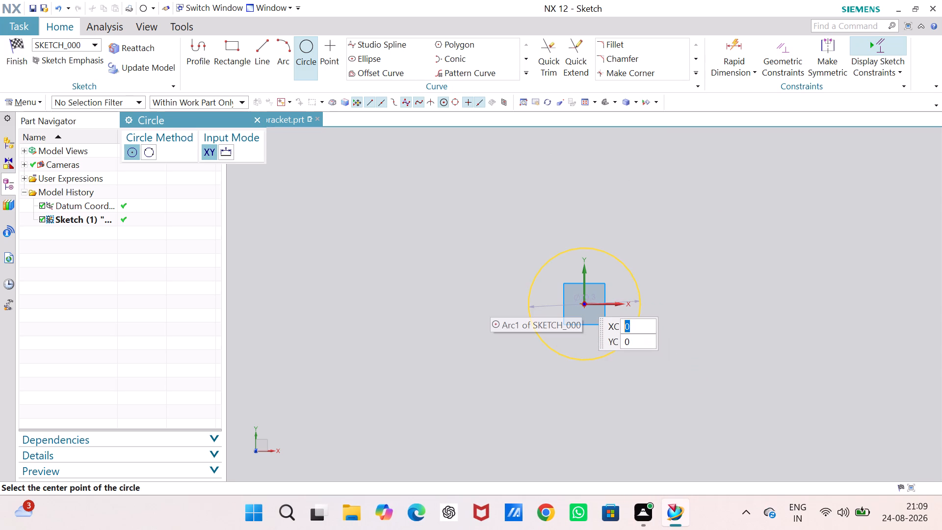
{"action": "left_click", "coordinate": [586, 306]}
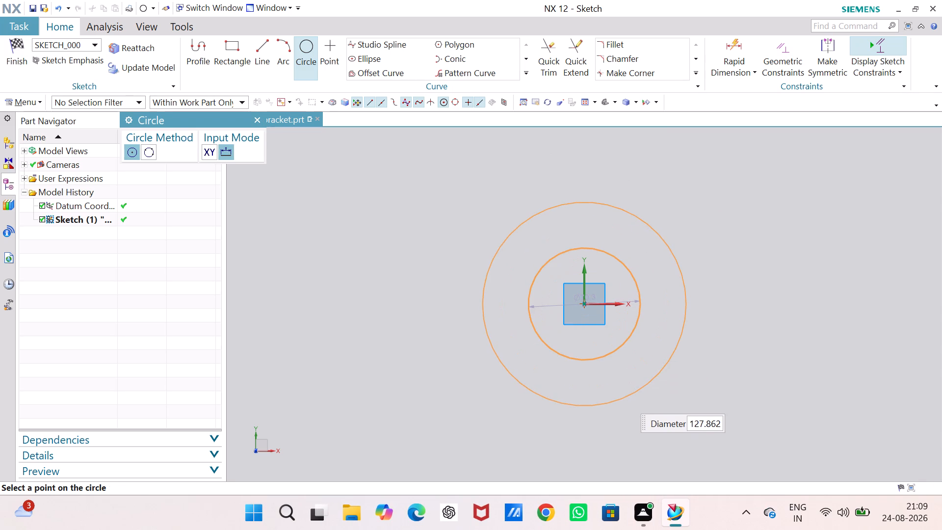
{"action": "left_click", "coordinate": [624, 388]}
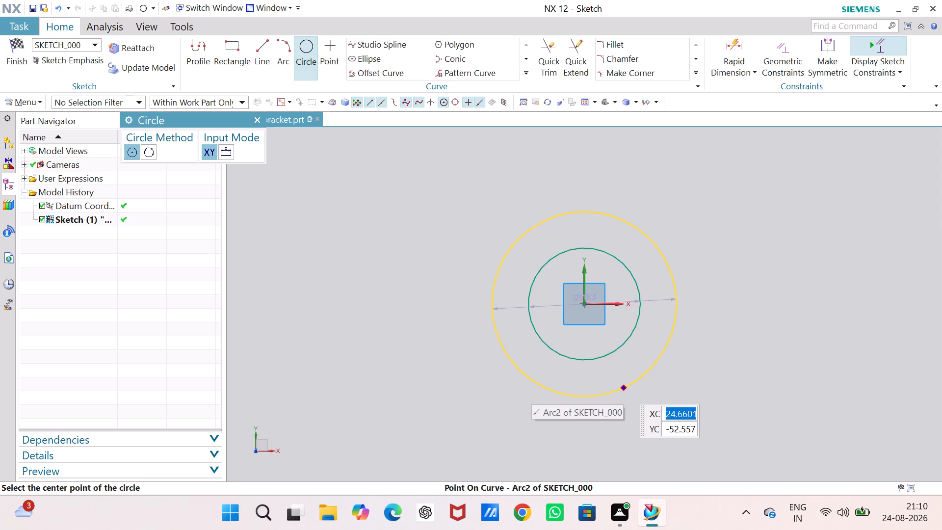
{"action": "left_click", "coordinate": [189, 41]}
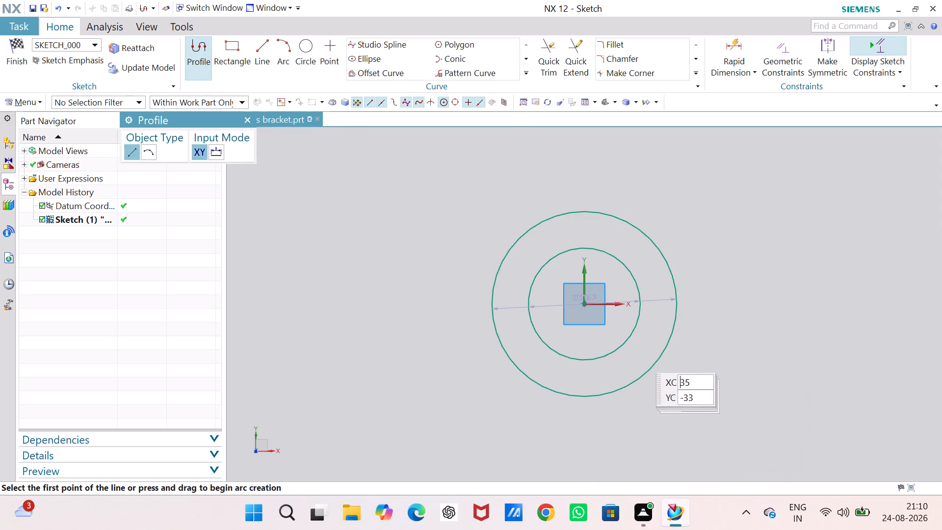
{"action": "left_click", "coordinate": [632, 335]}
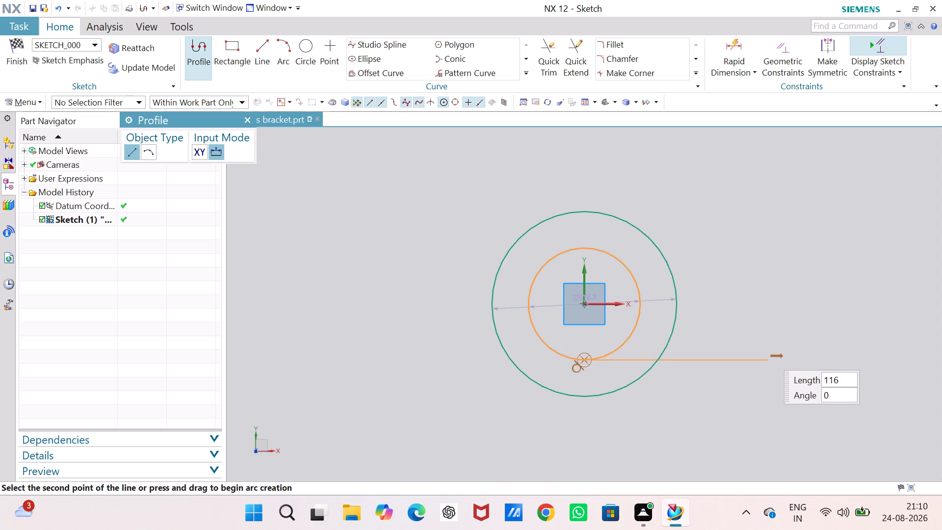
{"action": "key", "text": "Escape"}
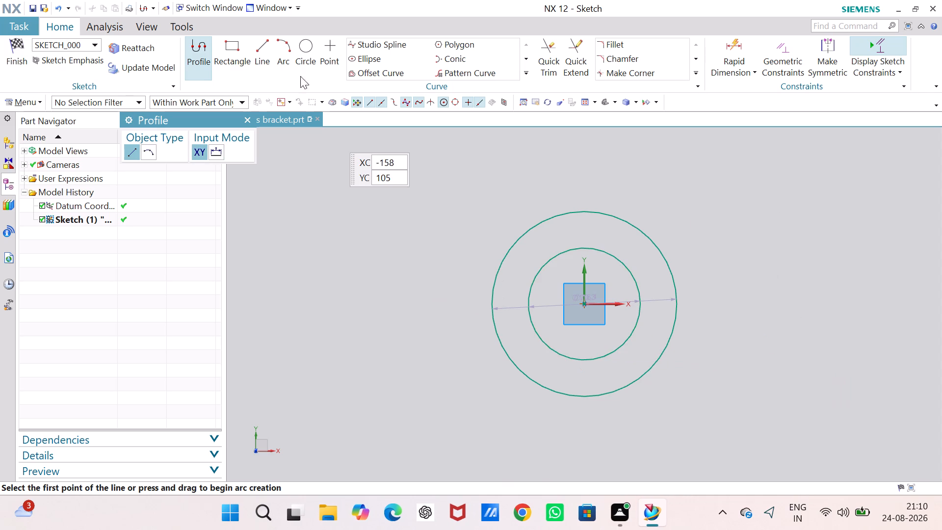
Sketch two roughly horizontal lines from outside the circles to the inner circle's +X side, about 72 mm below and 71 mm above the X axis.
{"action": "left_click", "coordinate": [196, 51]}
{"action": "left_click", "coordinate": [196, 51]}
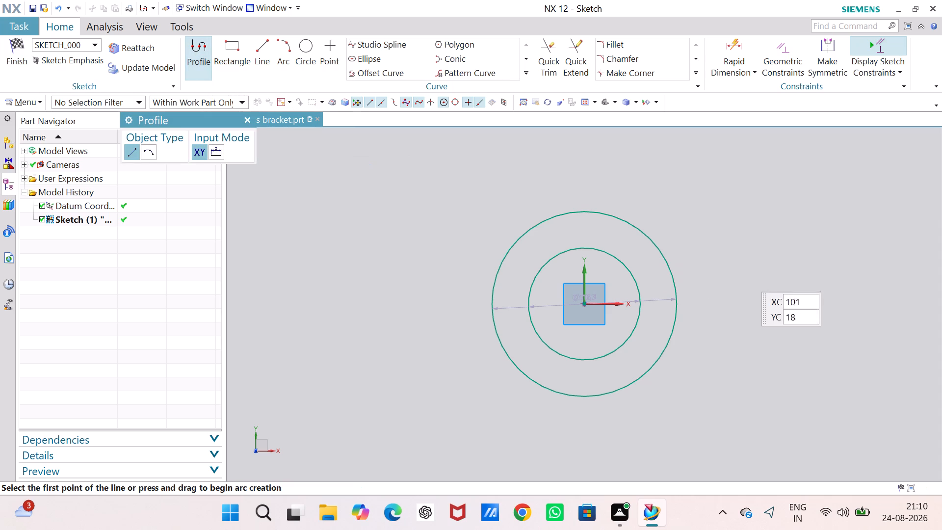
{"action": "left_click", "coordinate": [748, 333]}
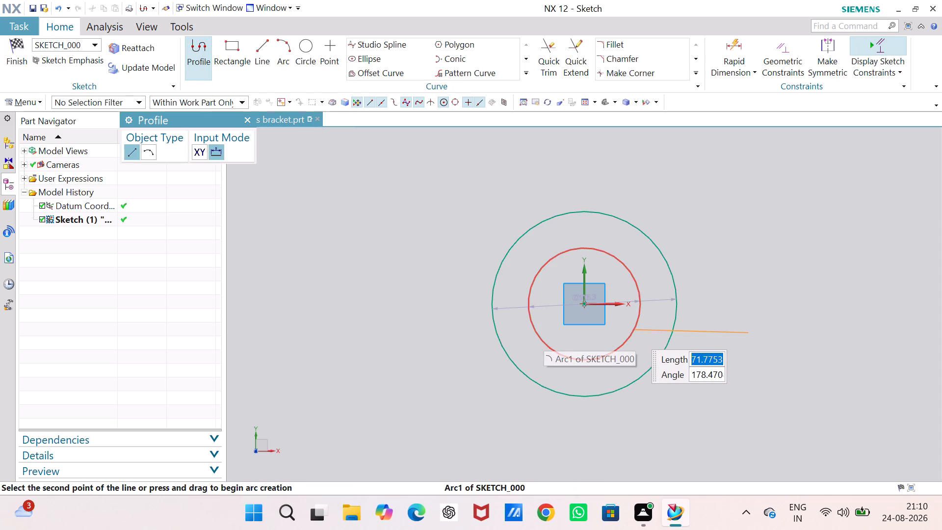
{"action": "left_click", "coordinate": [634, 332]}
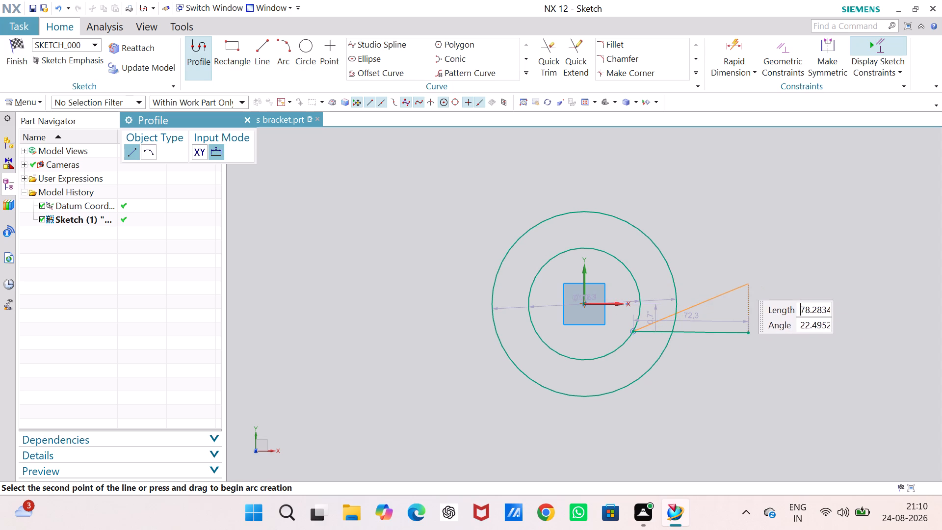
{"action": "key", "text": "Escape"}
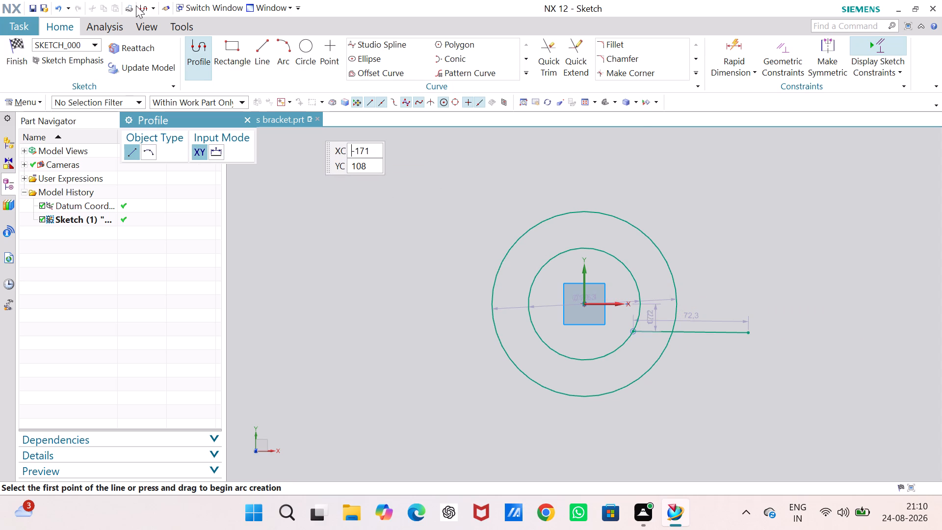
{"action": "left_click", "coordinate": [205, 51]}
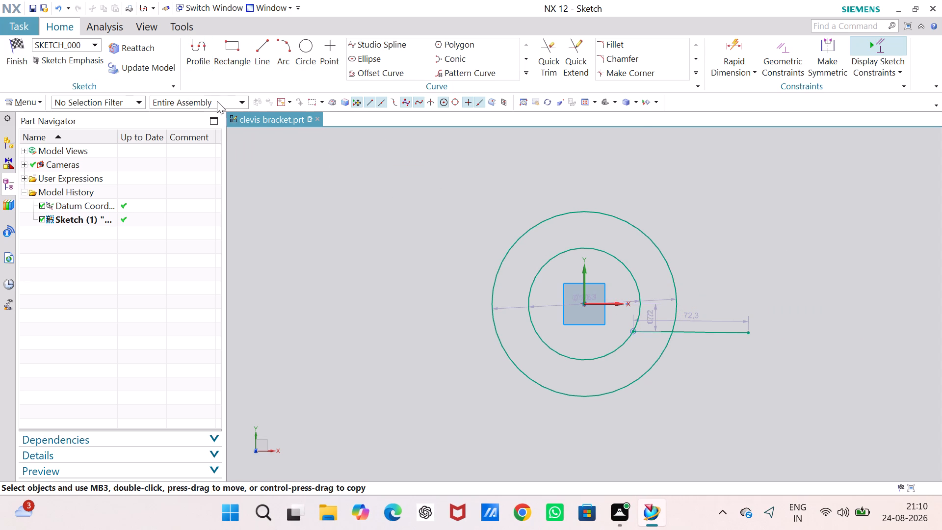
{"action": "left_click_drag", "start_coordinate": [196, 41], "coordinate": [202, 44]}
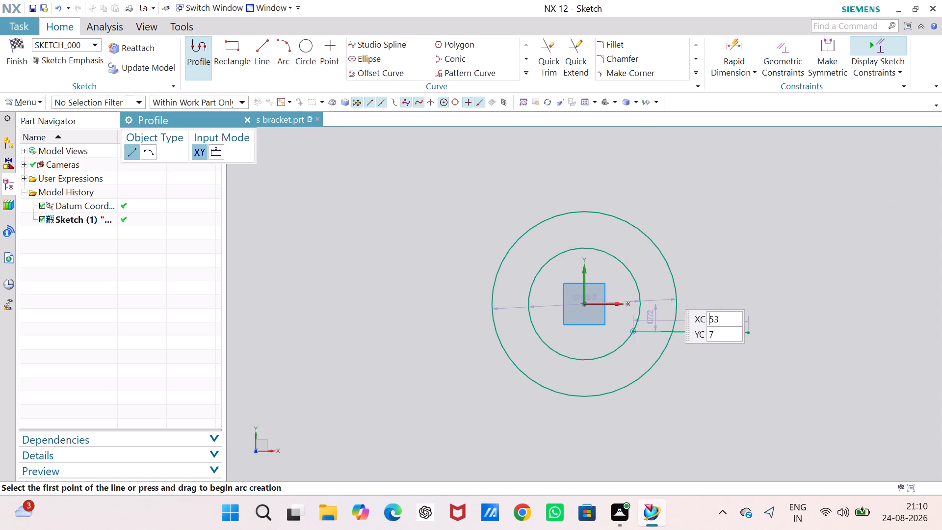
{"action": "left_click", "coordinate": [751, 273]}
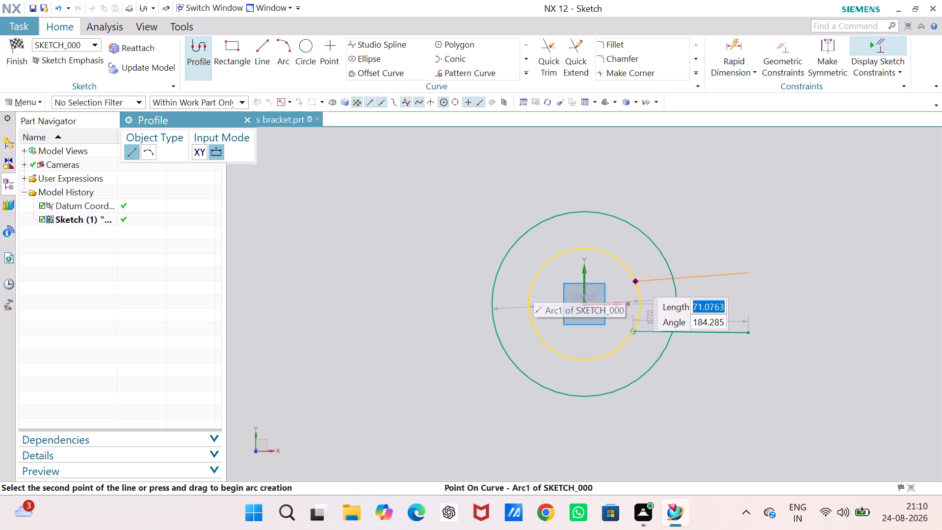
{"action": "left_click", "coordinate": [637, 281]}
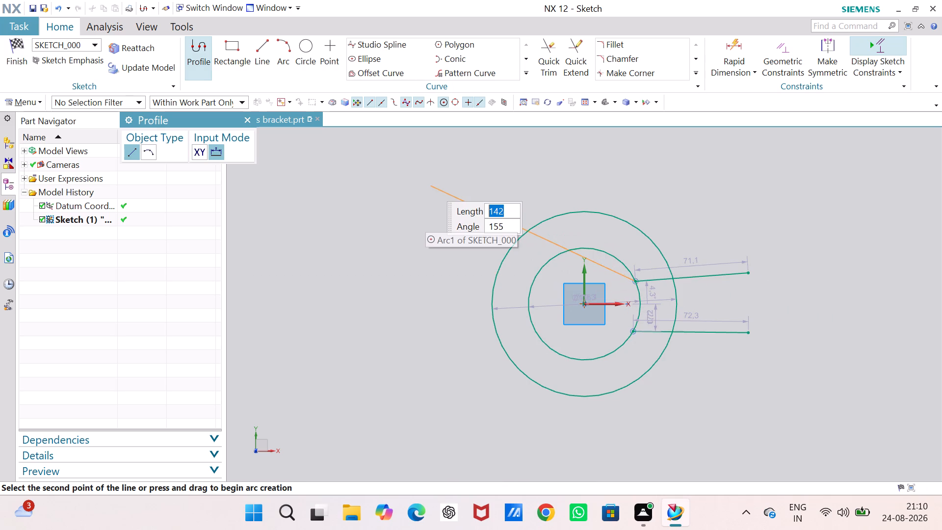
{"action": "key", "text": "Escape"}
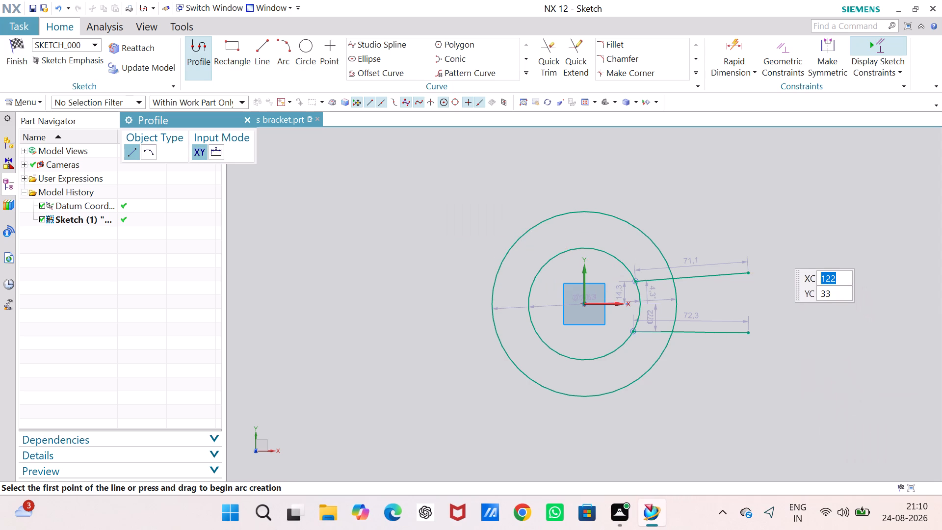
{"action": "key", "text": "Escape"}
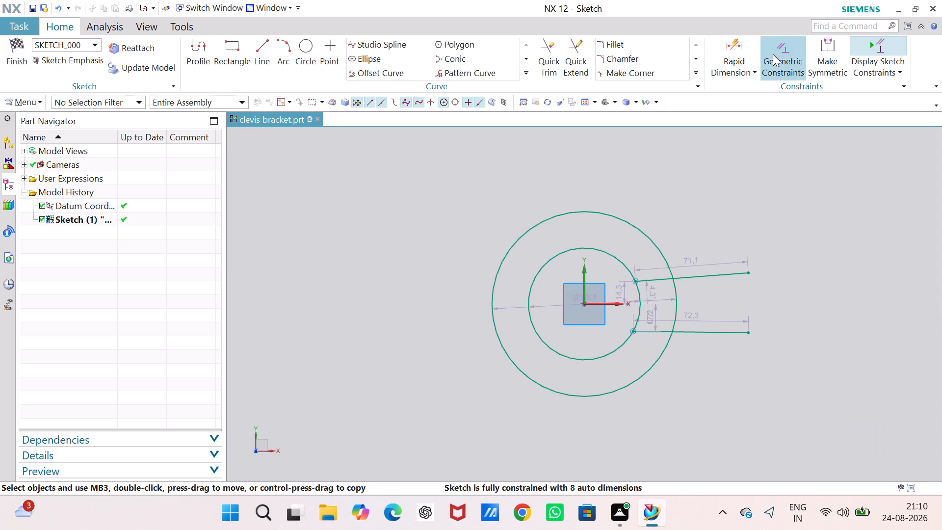
Apply a Horizontal geometric constraint to both the upper and lower slot lines.
{"action": "left_click", "coordinate": [773, 53]}
{"action": "left_click", "coordinate": [464, 311]}
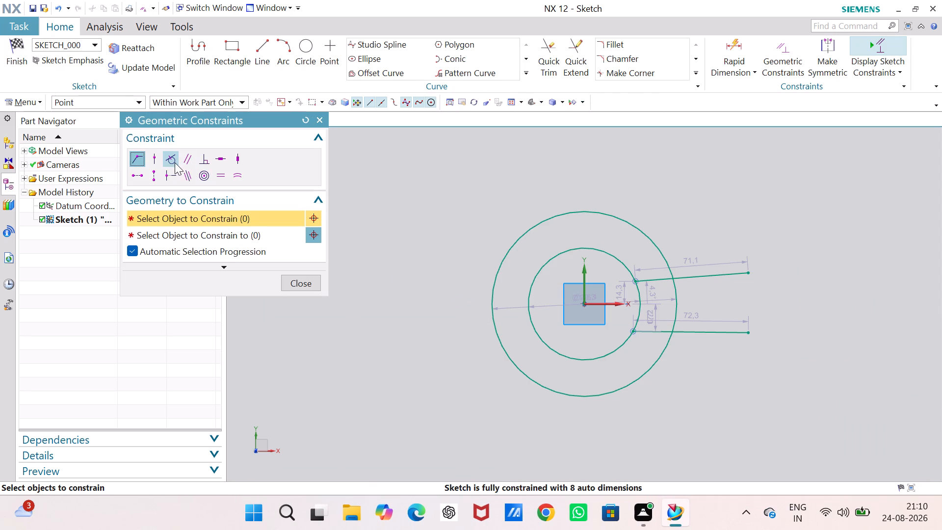
{"action": "left_click", "coordinate": [222, 158]}
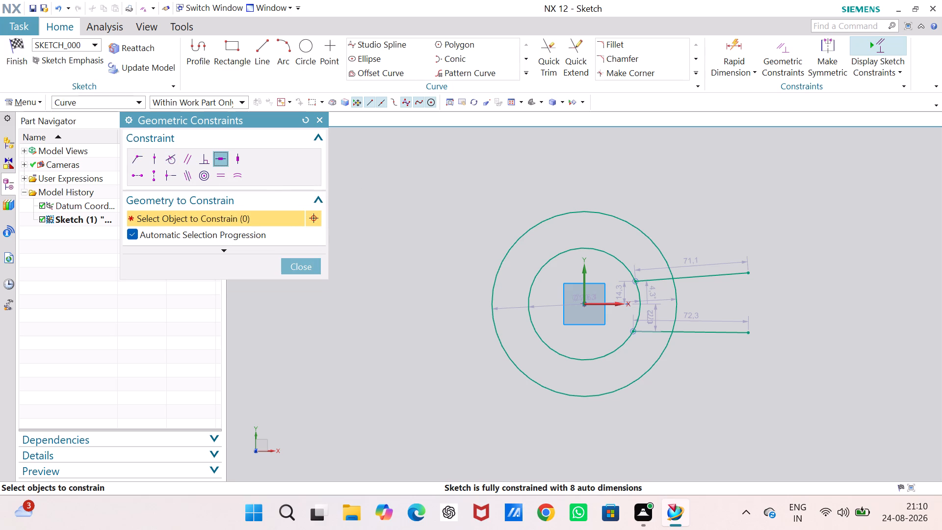
{"action": "left_click", "coordinate": [717, 273]}
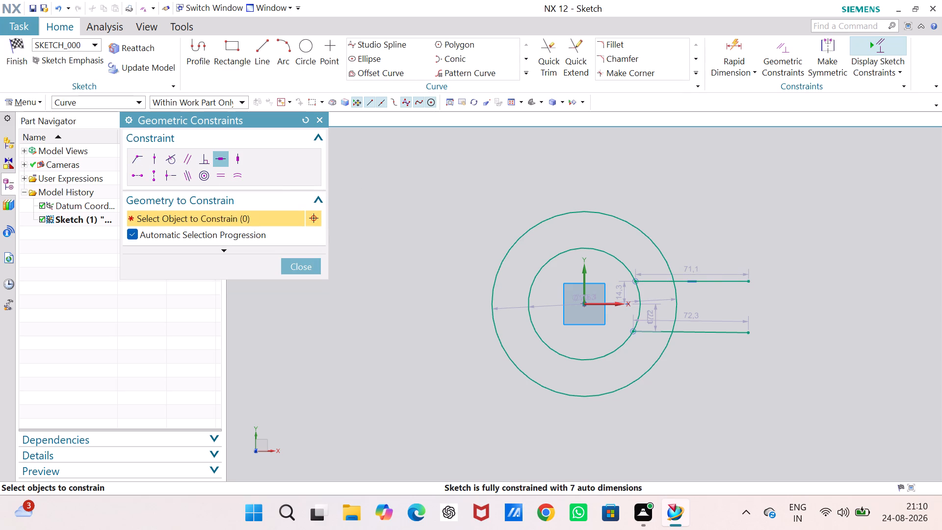
{"action": "left_click", "coordinate": [733, 330]}
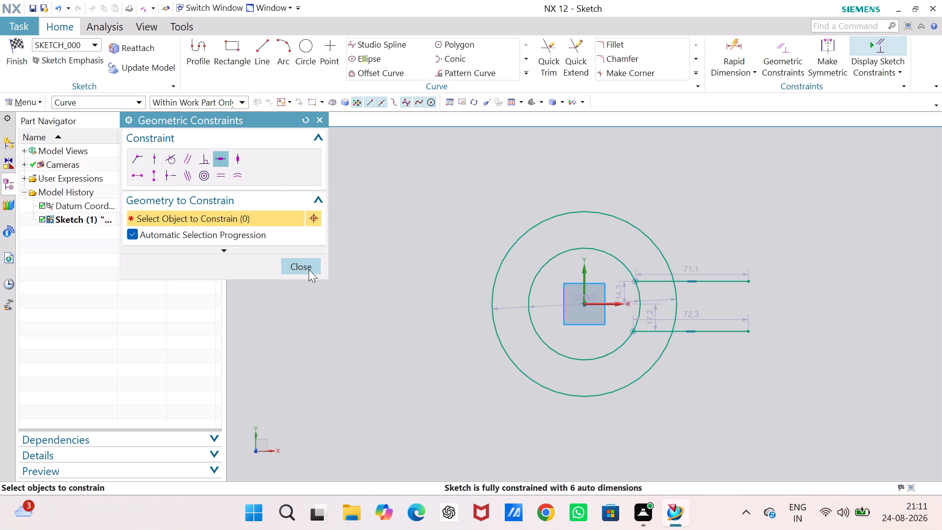
{"action": "left_click", "coordinate": [307, 269]}
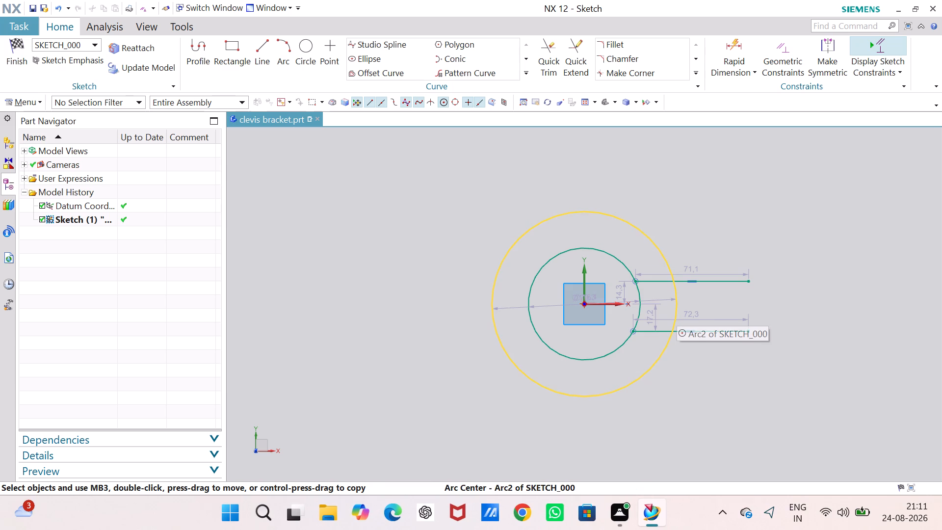
Make the upper and lower slot lines symmetric about the sketch's horizontal axis.
{"action": "left_click", "coordinate": [823, 52]}
{"action": "left_click", "coordinate": [717, 279]}
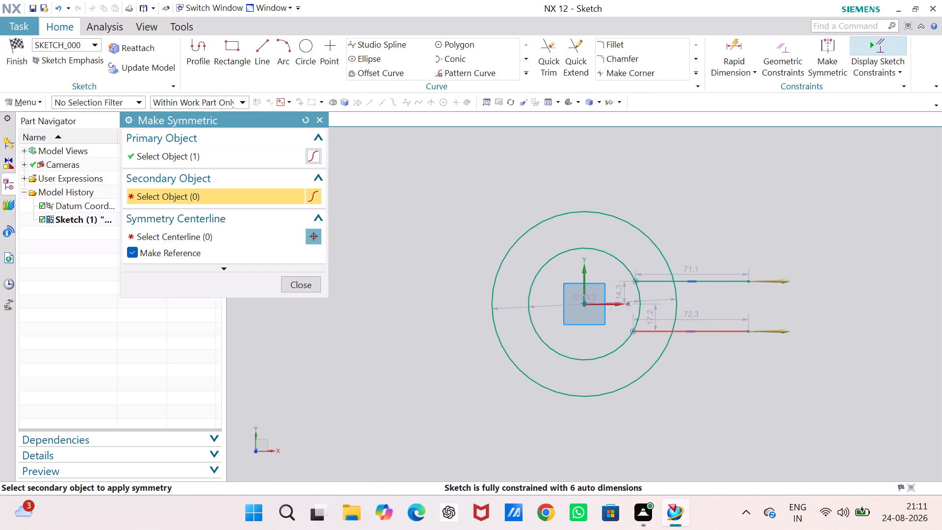
{"action": "left_click", "coordinate": [715, 331]}
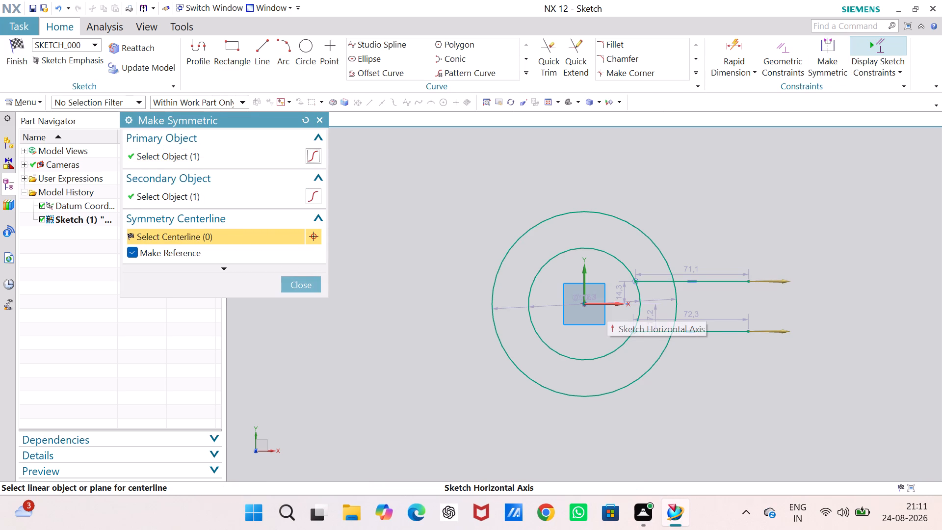
{"action": "left_click", "coordinate": [595, 304]}
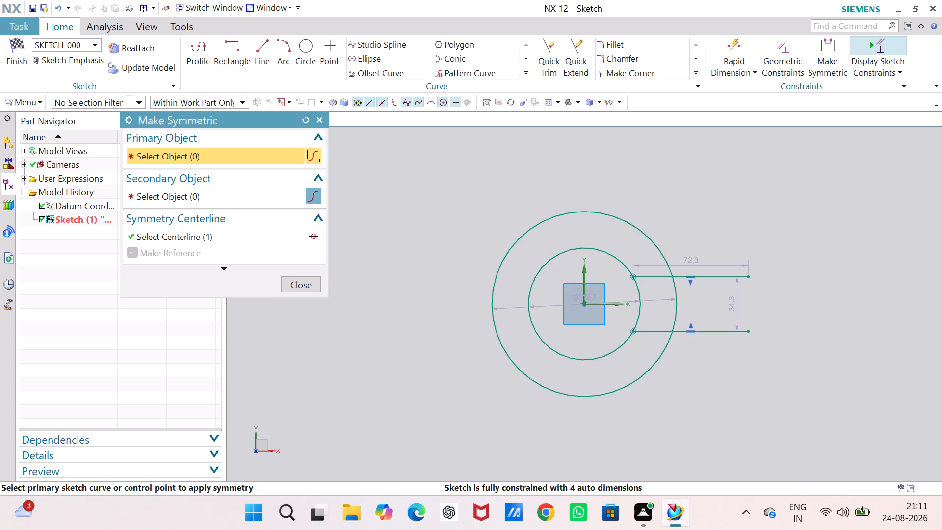
{"action": "left_click", "coordinate": [314, 284]}
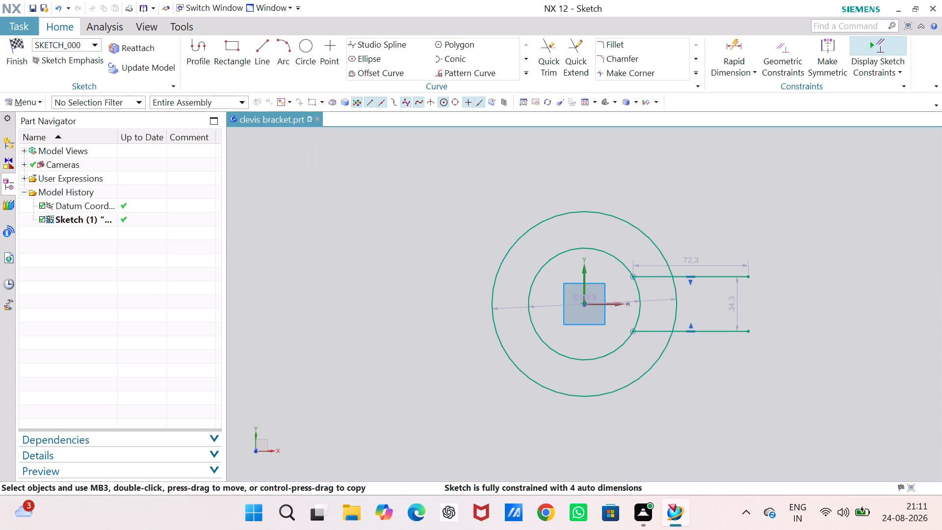
Set the distance between the two slot lines to 18 mm and place the dimension just beyond their open ends.
{"action": "double_click", "coordinate": [733, 299]}
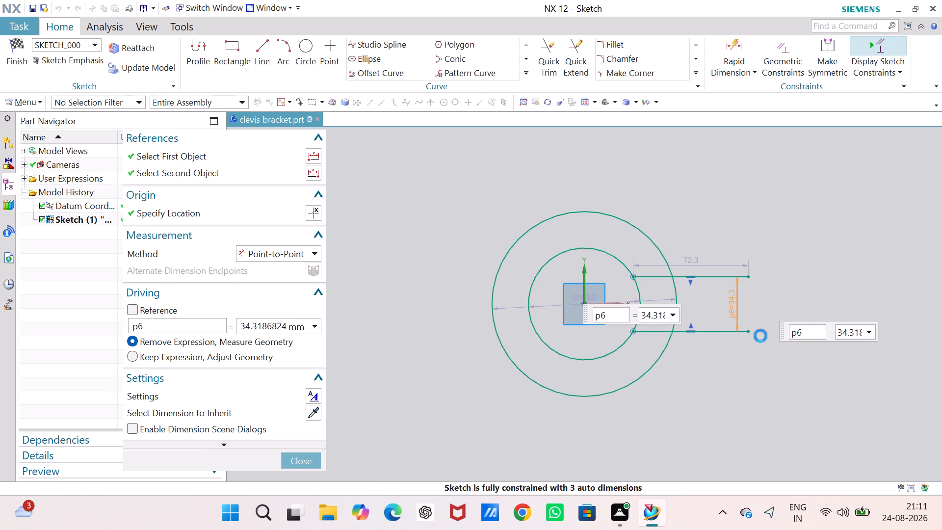
{"action": "type", "text": "18"}
{"action": "key", "text": "Return"}
{"action": "left_click", "coordinate": [681, 397]}
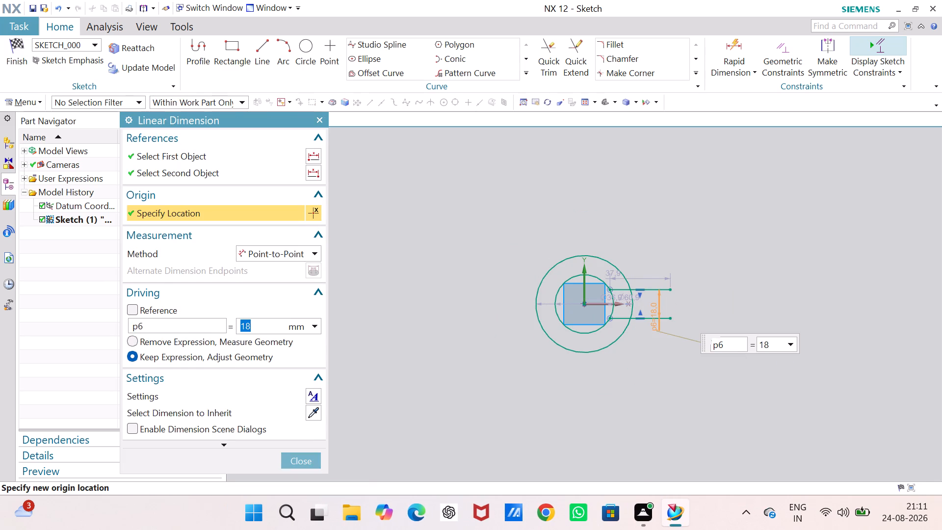
{"action": "left_click", "coordinate": [700, 299]}
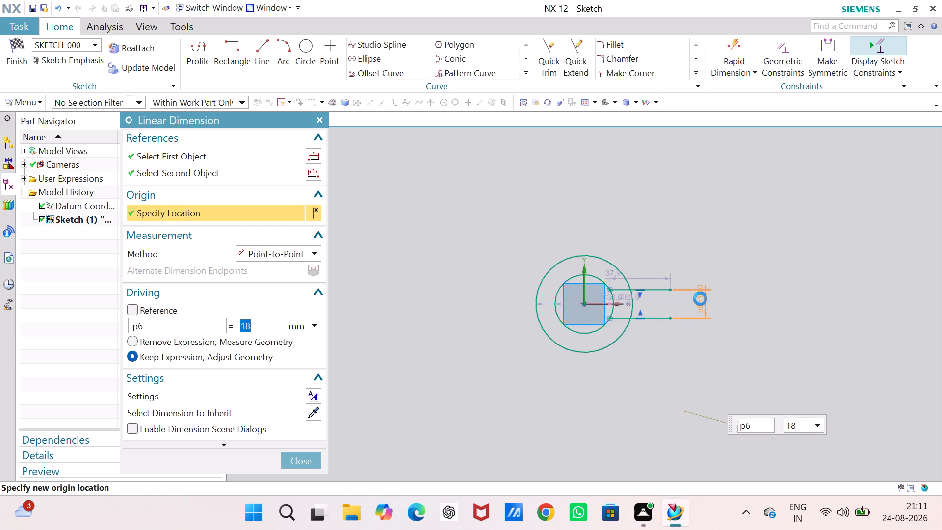
{"action": "left_click", "coordinate": [680, 302]}
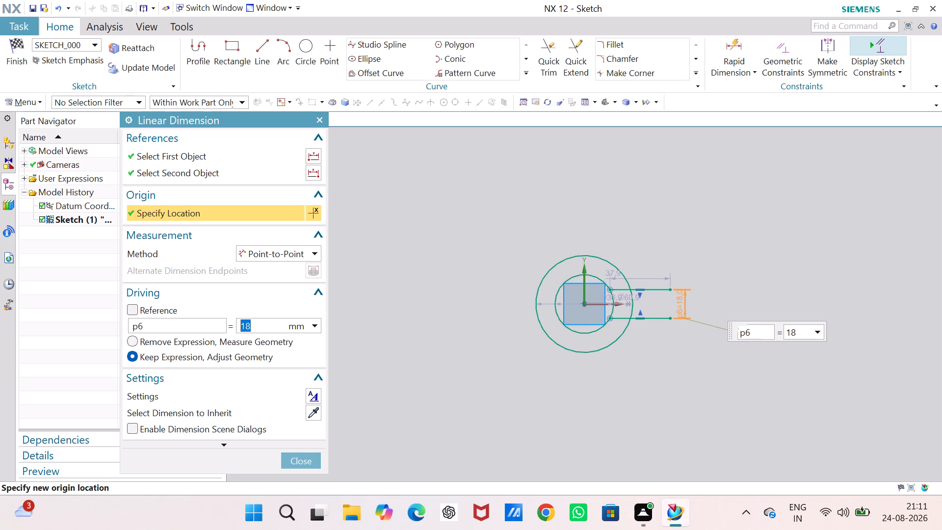
{"action": "left_click", "coordinate": [301, 459]}
Trim away the inner and outer circle segments lying between the two slot lines.
{"action": "scroll", "coordinate": [607, 295], "scroll_direction": "up", "scroll_amount": 2}
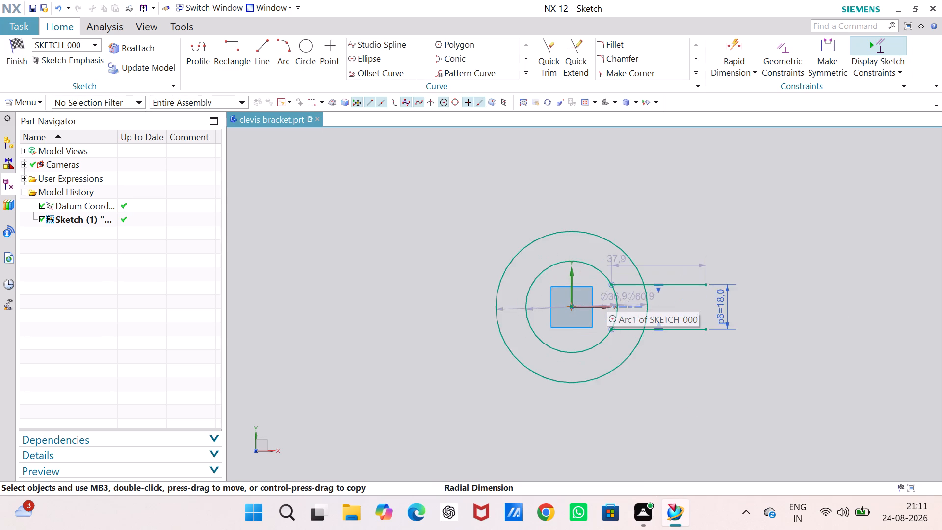
{"action": "scroll", "coordinate": [607, 304], "scroll_direction": "up", "scroll_amount": 4}
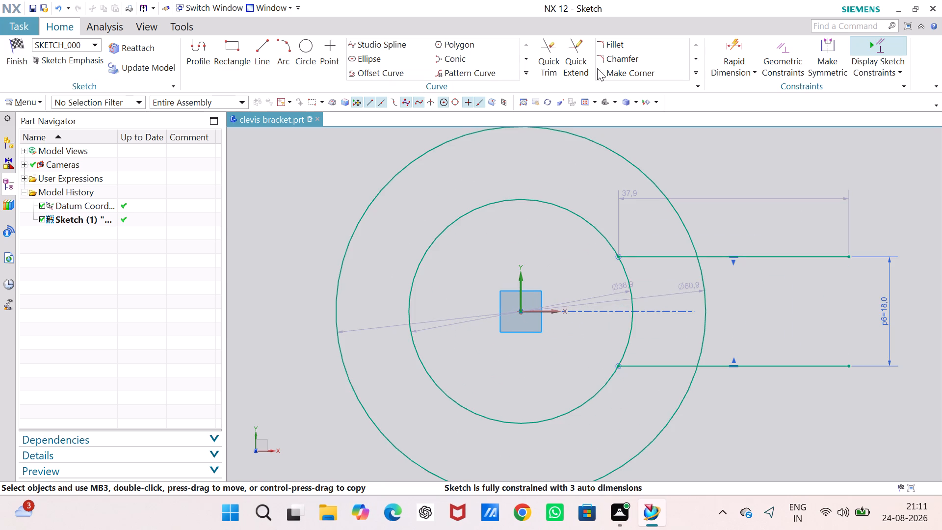
{"action": "left_click", "coordinate": [541, 55]}
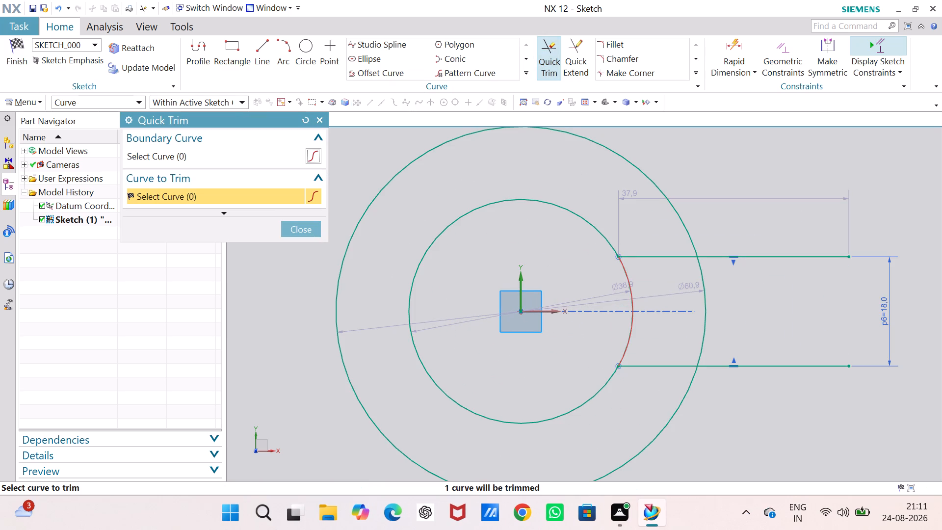
{"action": "left_click", "coordinate": [629, 285]}
{"action": "left_click", "coordinate": [706, 311]}
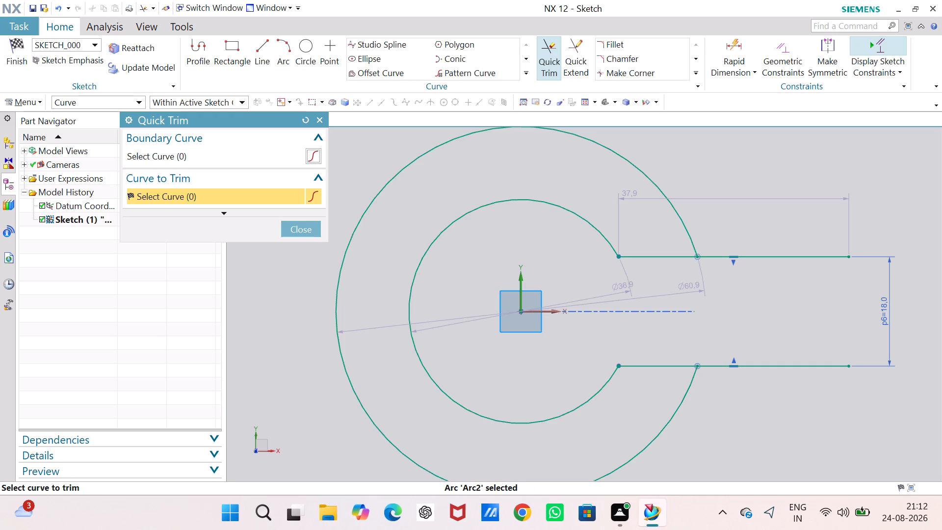
{"action": "left_click", "coordinate": [304, 232]}
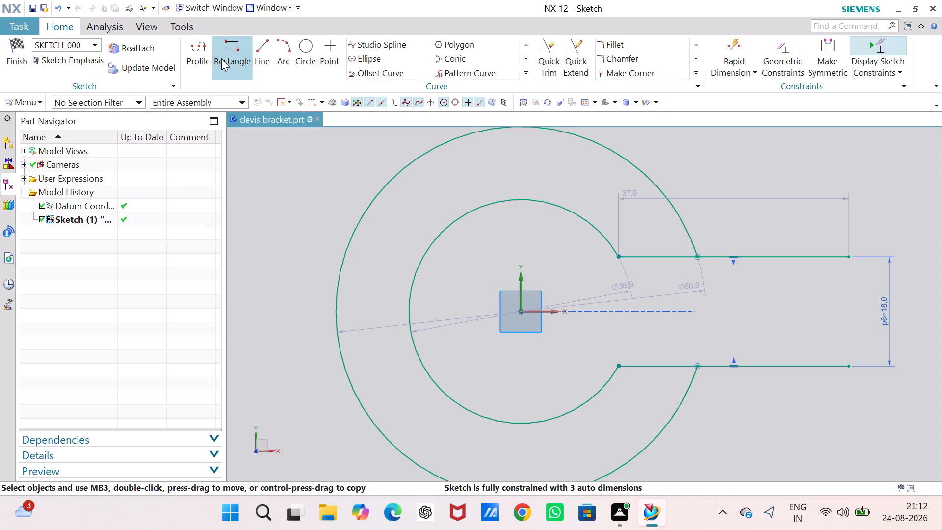
Sketch two outer lines from the outer arc's bottom and top points, about 48.6 mm and 50.5 mm long, keeping the upper one horizontal.
{"action": "left_click", "coordinate": [200, 52]}
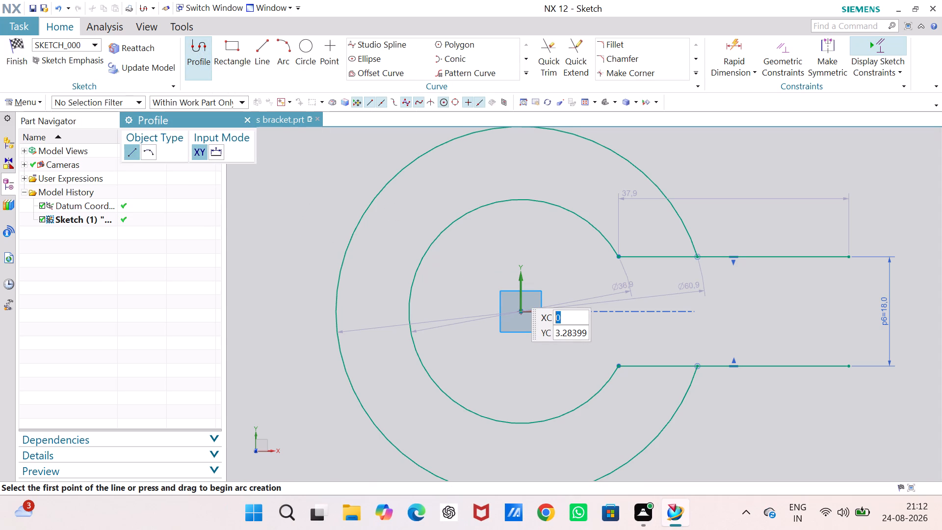
{"action": "scroll", "coordinate": [527, 346], "scroll_direction": "up", "scroll_amount": 3}
{"action": "scroll", "coordinate": [527, 346], "scroll_direction": "down", "scroll_amount": 6}
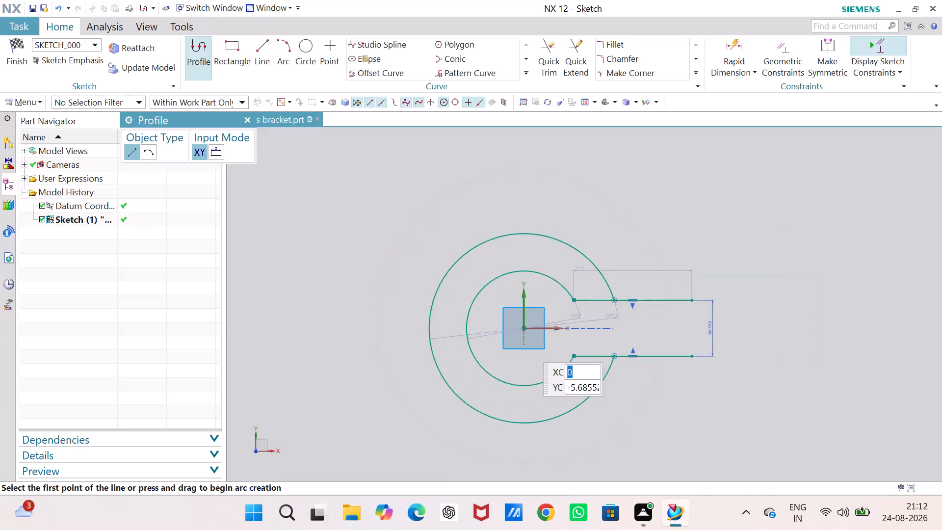
{"action": "scroll", "coordinate": [547, 395], "scroll_direction": "up", "scroll_amount": 3}
{"action": "scroll", "coordinate": [547, 395], "scroll_direction": "down", "scroll_amount": 1}
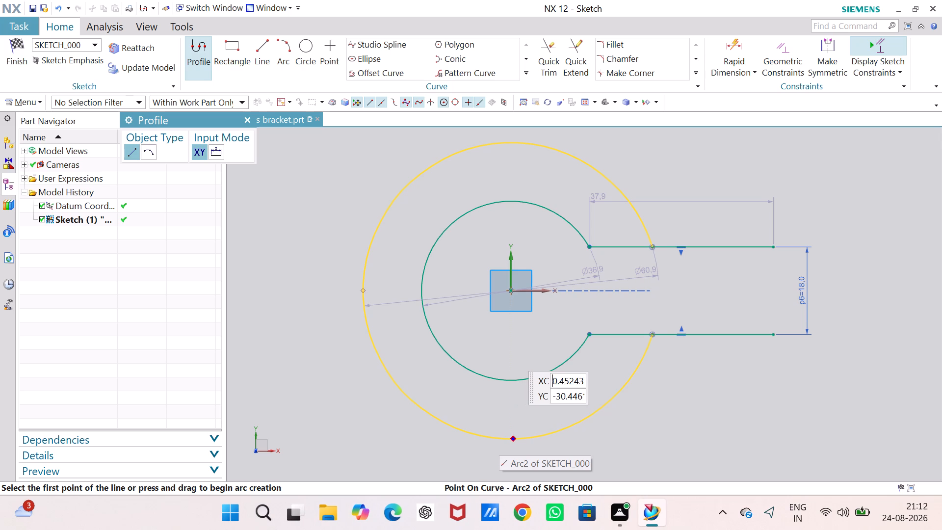
{"action": "left_click", "coordinate": [512, 439]}
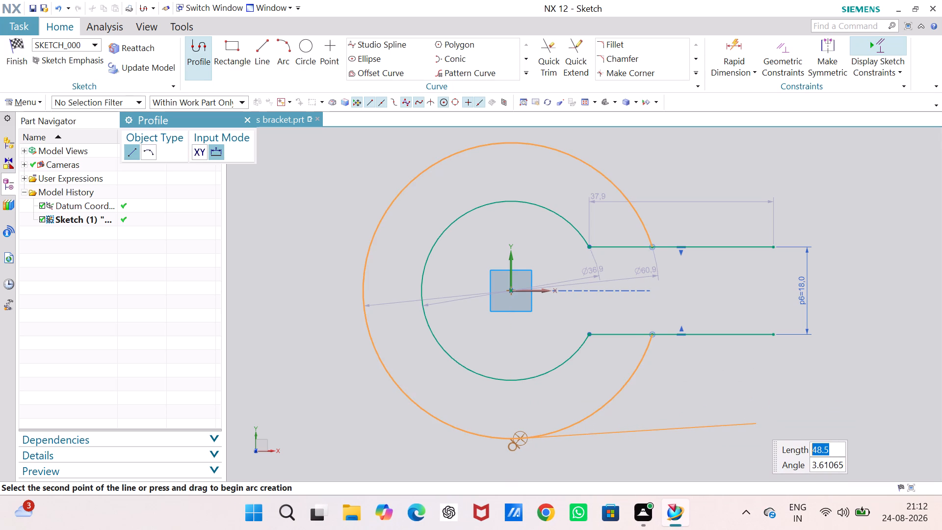
{"action": "left_click", "coordinate": [756, 424]}
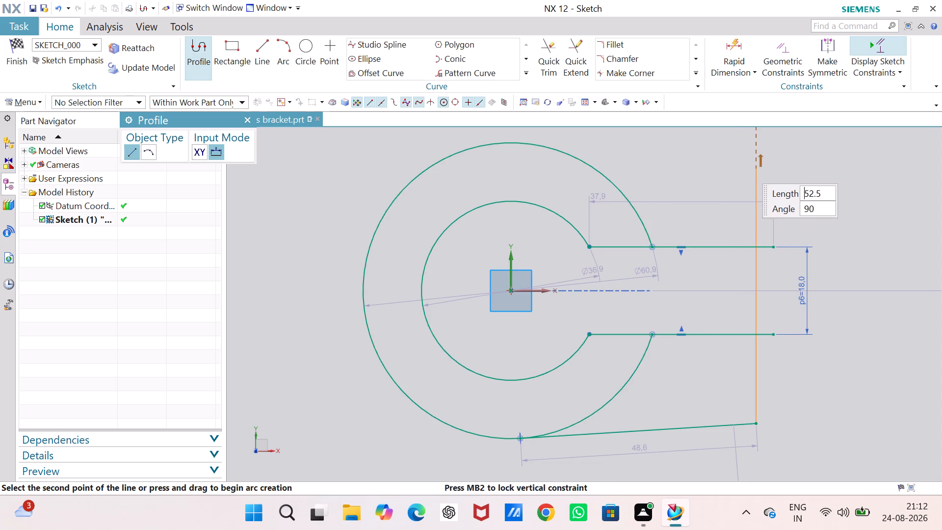
{"action": "key", "text": "Escape"}
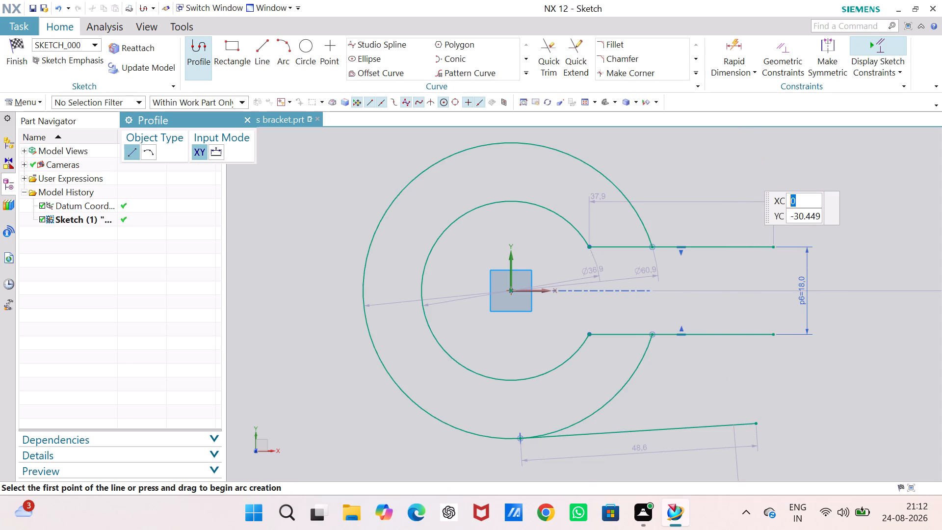
{"action": "left_click", "coordinate": [509, 143]}
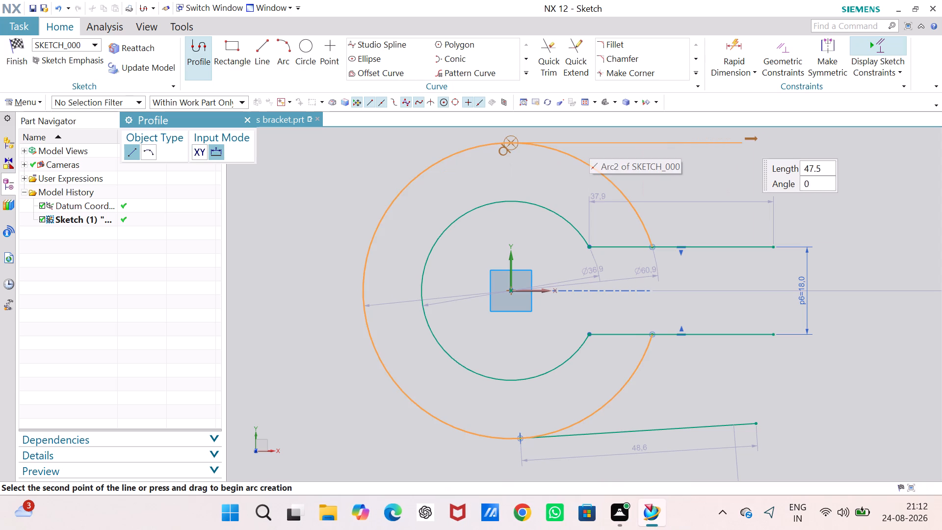
{"action": "left_click", "coordinate": [754, 142]}
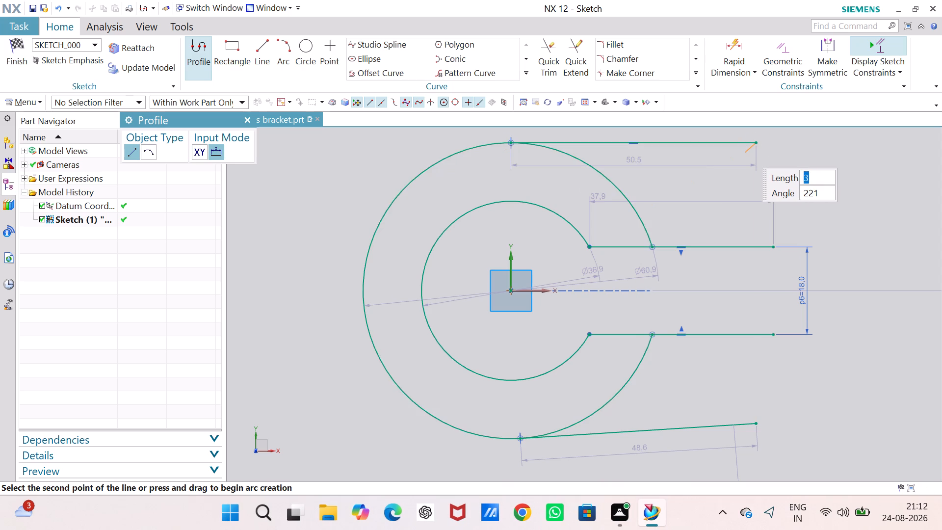
{"action": "key", "text": "Escape"}
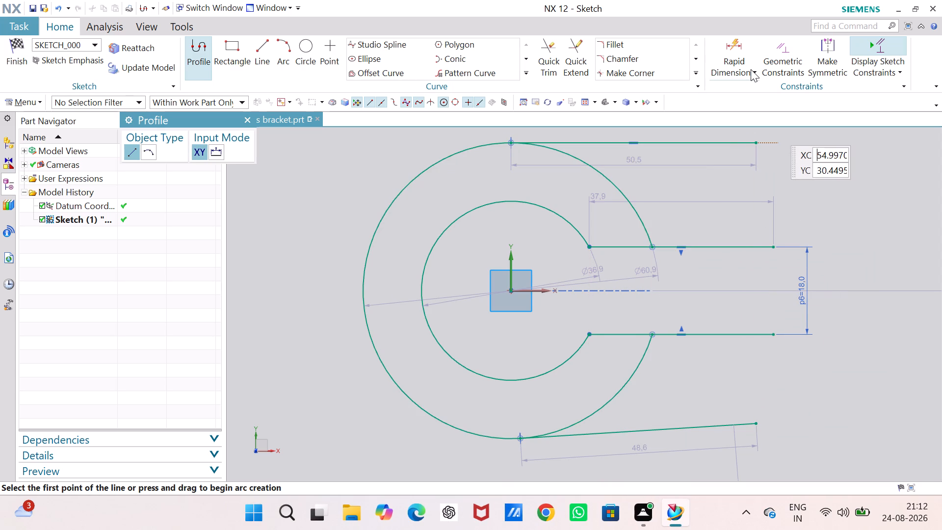
Make the upper and lower outer lines symmetric about the sketch's horizontal axis.
{"action": "left_click", "coordinate": [826, 54]}
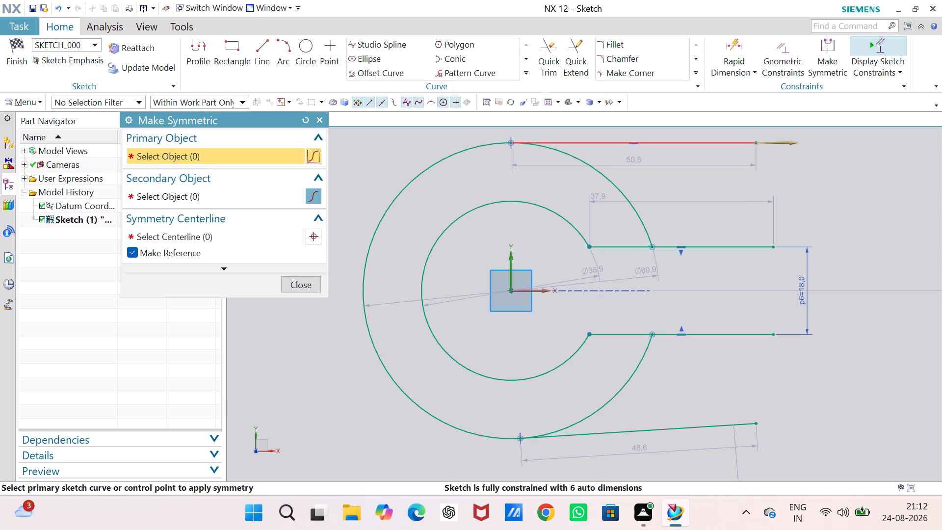
{"action": "left_click", "coordinate": [663, 144]}
{"action": "left_click", "coordinate": [726, 426]}
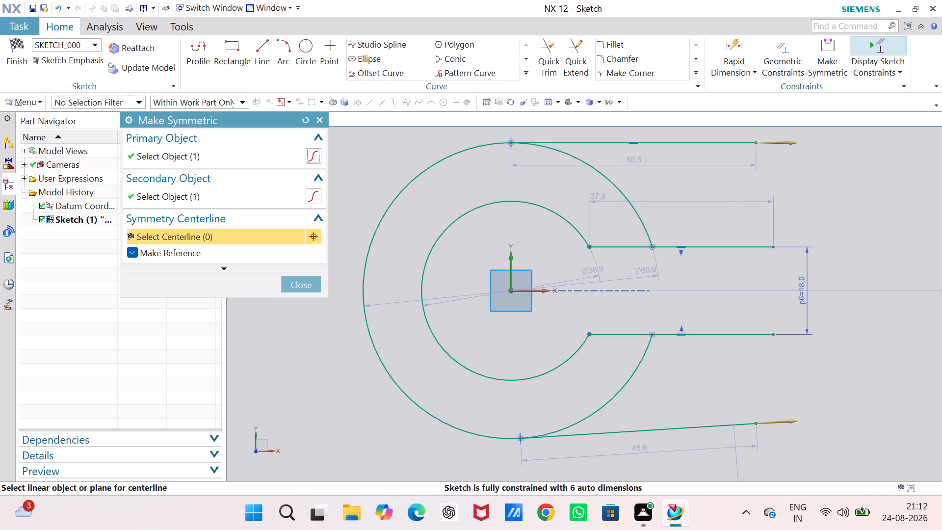
{"action": "left_click", "coordinate": [536, 290]}
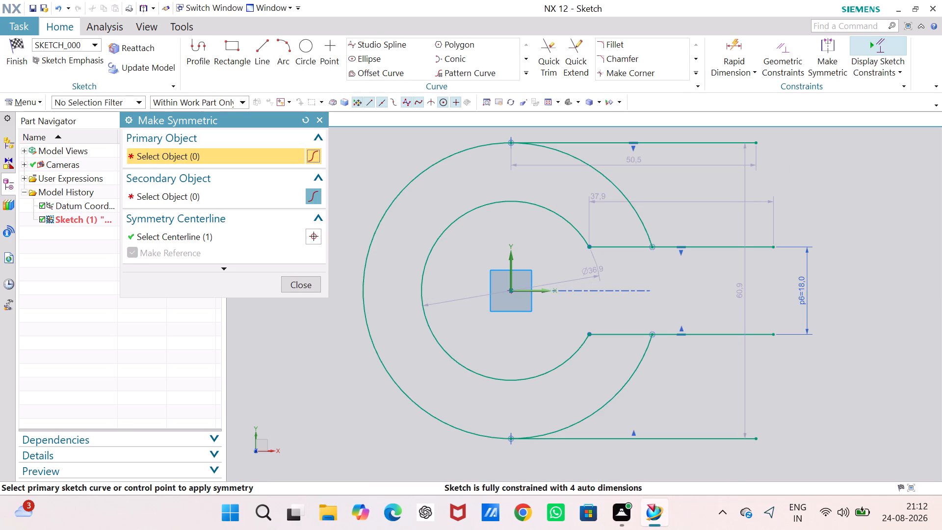
{"action": "double_click", "coordinate": [740, 294]}
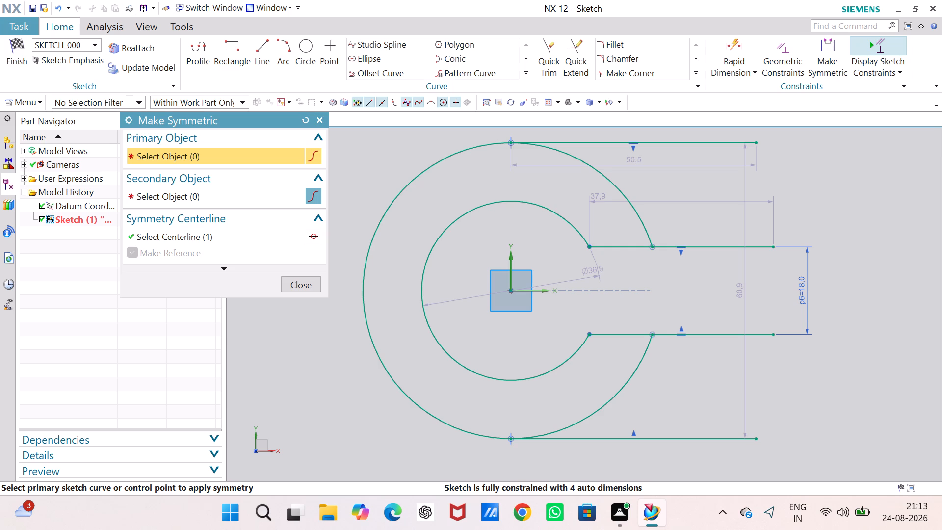
{"action": "left_click", "coordinate": [318, 119]}
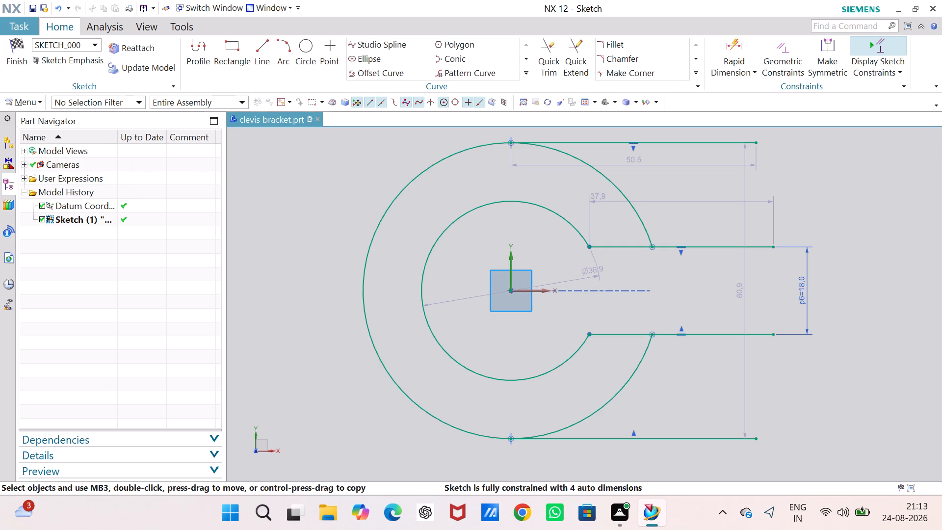
Set the distance between the two outer lines to 60 mm and place the dimension beyond the lines' open ends.
{"action": "double_click", "coordinate": [743, 294]}
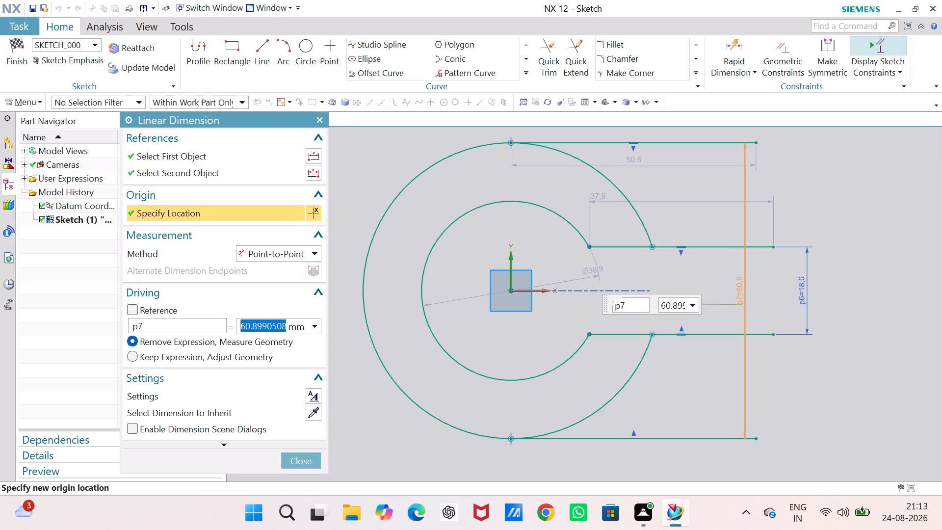
{"action": "type", "text": "60"}
{"action": "key", "text": "Return"}
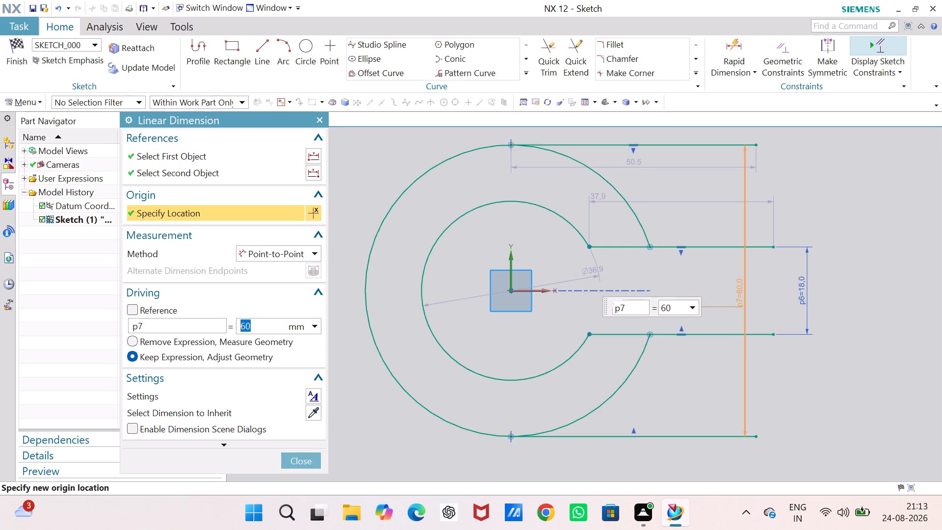
{"action": "left_click", "coordinate": [843, 215]}
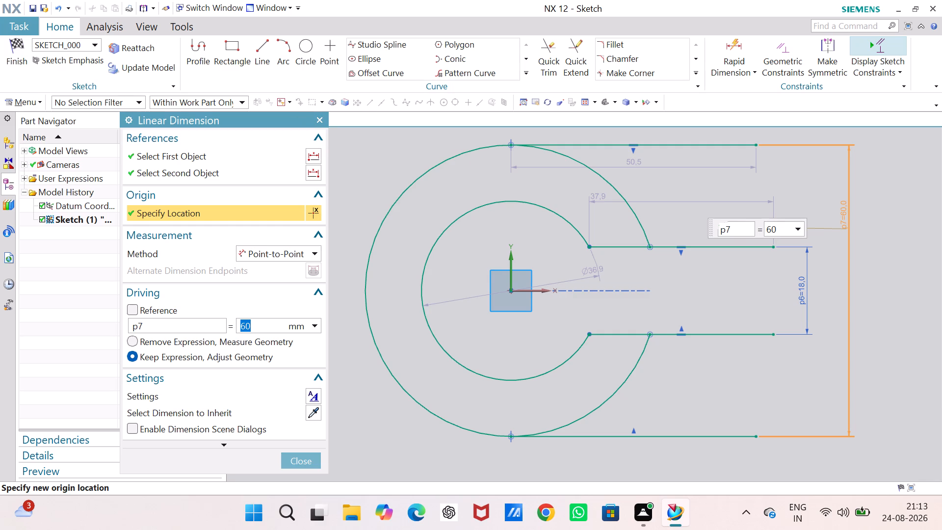
{"action": "left_click", "coordinate": [307, 457]}
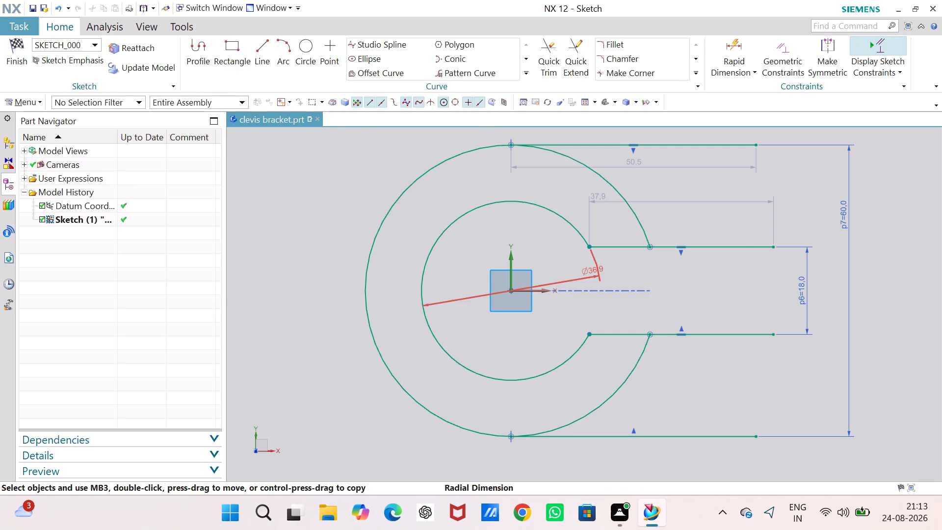
Move the inner arc's dimension outside the outer arc, switch its method to Radial and set the radius to 15 mm.
{"action": "left_click_drag", "start_coordinate": [598, 272], "coordinate": [327, 222]}
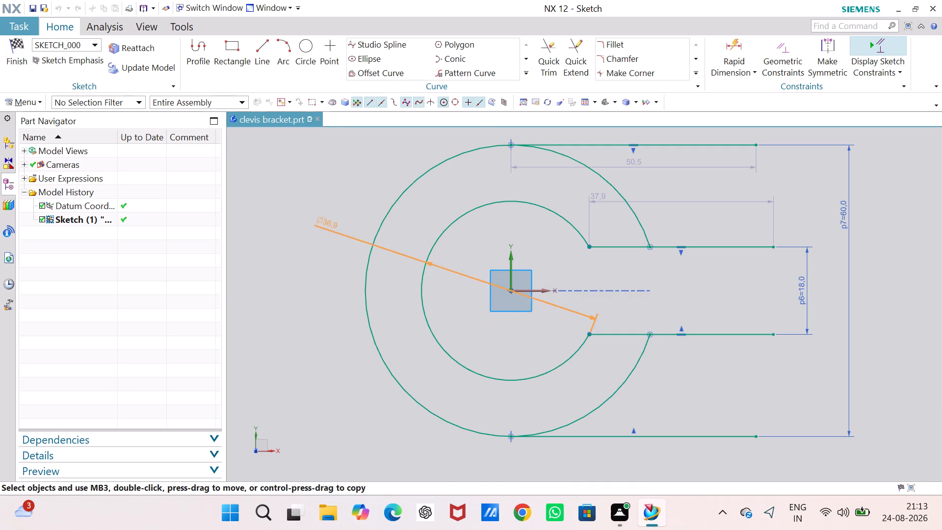
{"action": "left_click_drag", "start_coordinate": [327, 222], "coordinate": [326, 223]}
{"action": "double_click", "coordinate": [324, 226]}
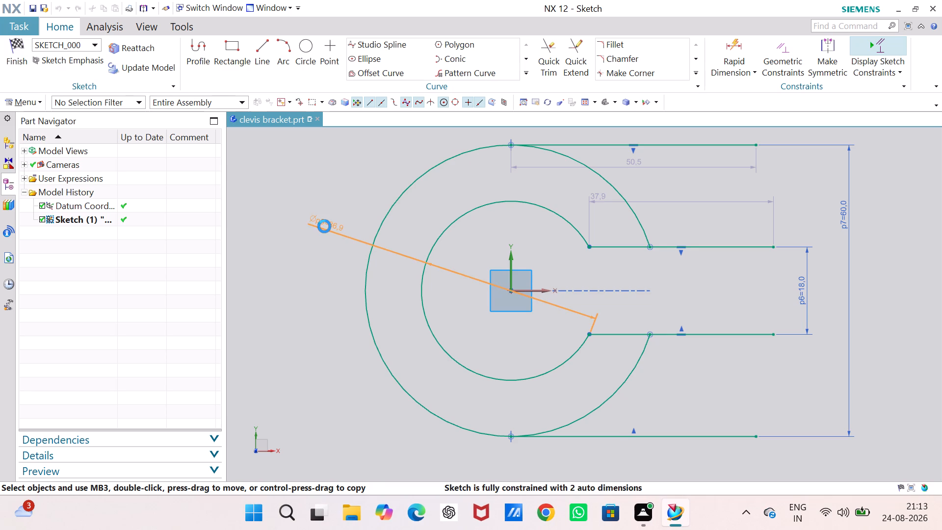
{"action": "left_click", "coordinate": [306, 241]}
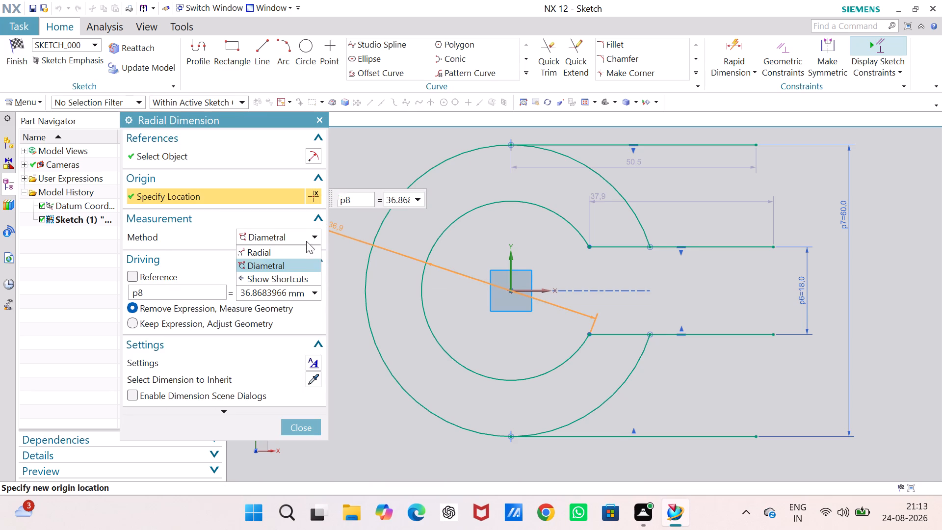
{"action": "left_click", "coordinate": [292, 250]}
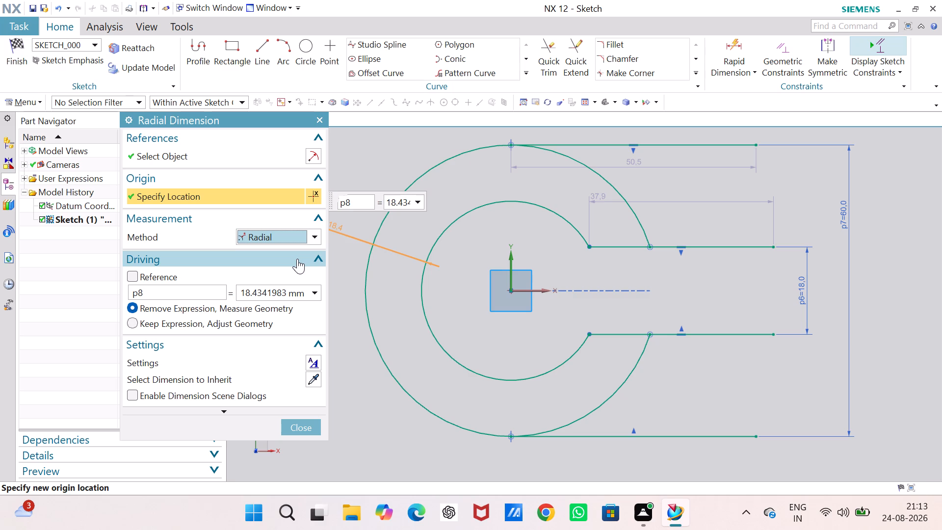
{"action": "key", "text": "1"}
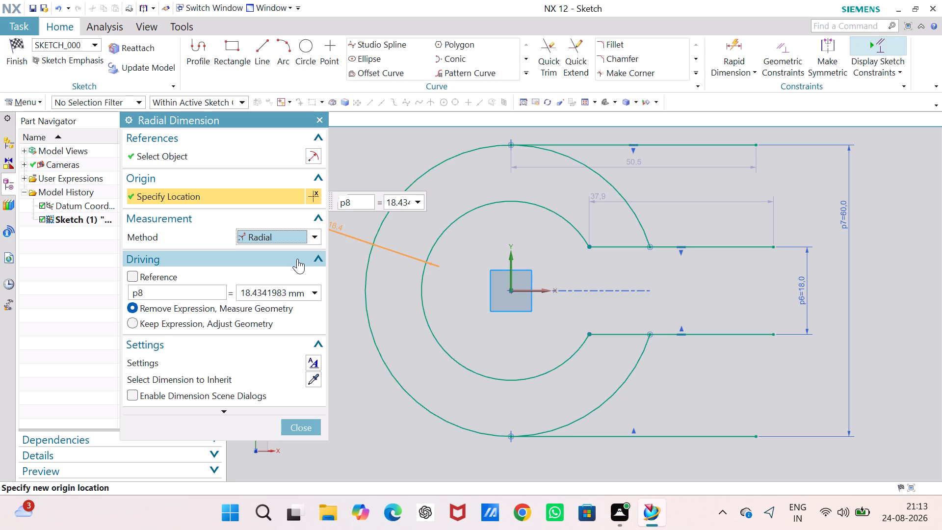
{"action": "key", "text": "5"}
{"action": "key", "text": "Return"}
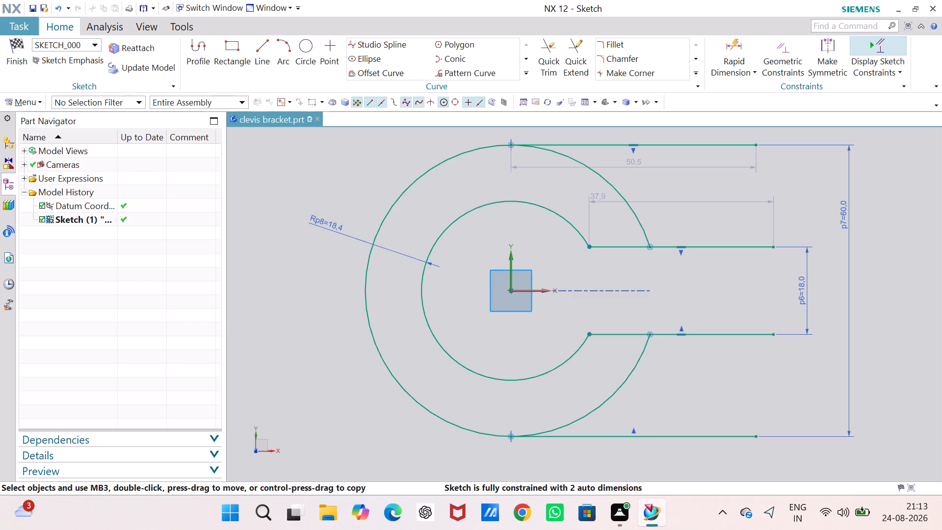
{"action": "double_click", "coordinate": [329, 228]}
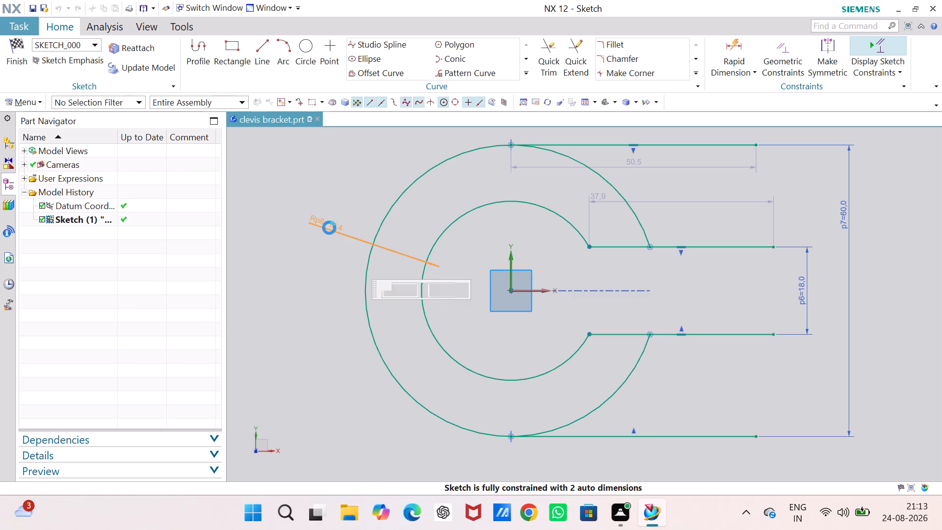
{"action": "type", "text": "15"}
{"action": "key", "text": "Return"}
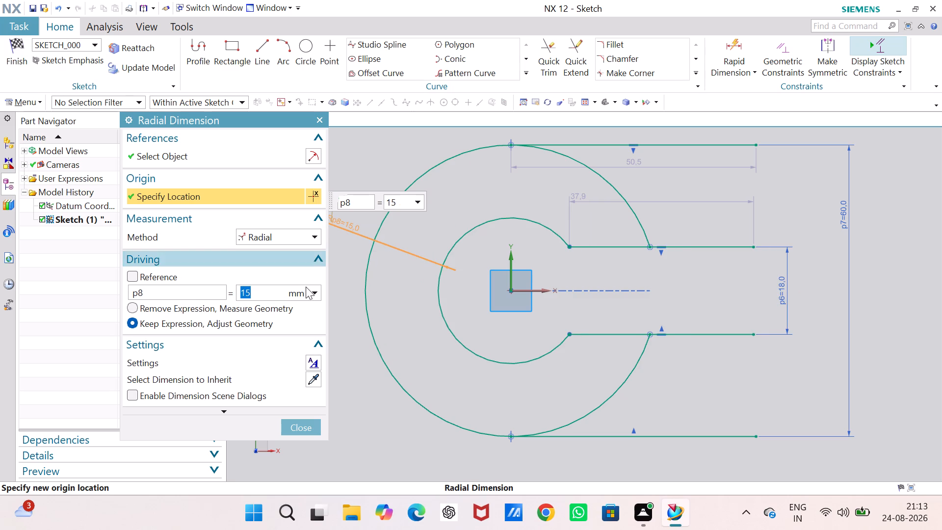
{"action": "left_click", "coordinate": [306, 423]}
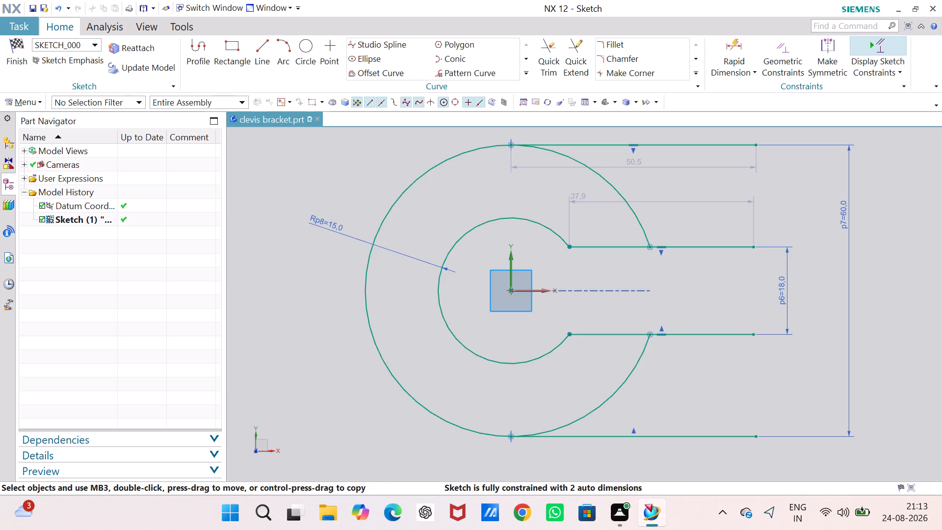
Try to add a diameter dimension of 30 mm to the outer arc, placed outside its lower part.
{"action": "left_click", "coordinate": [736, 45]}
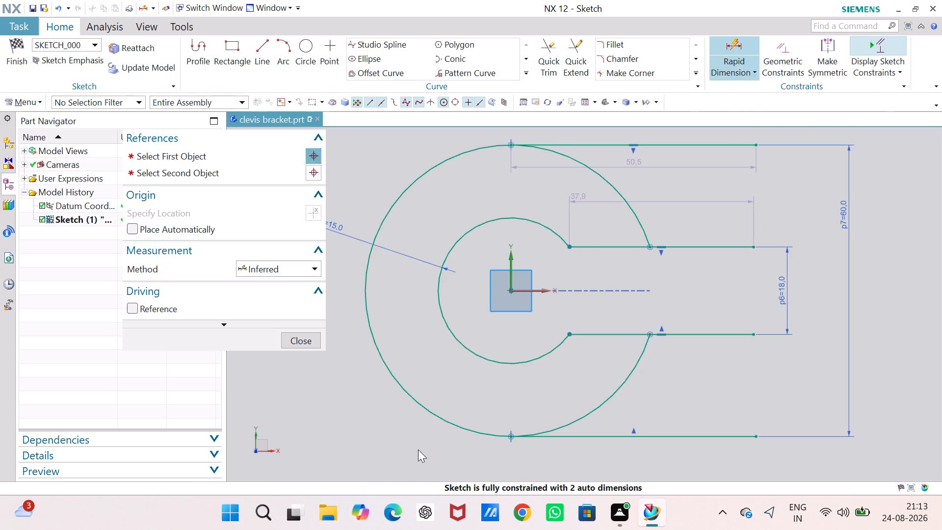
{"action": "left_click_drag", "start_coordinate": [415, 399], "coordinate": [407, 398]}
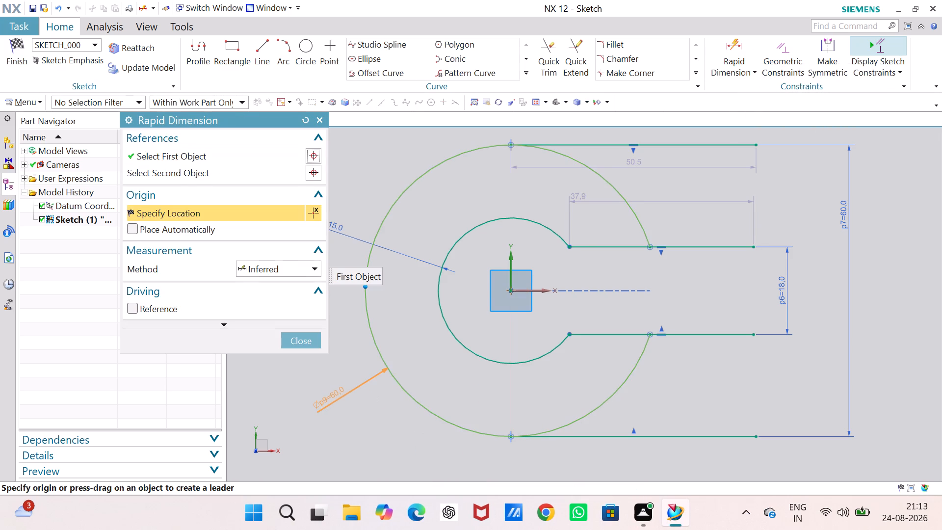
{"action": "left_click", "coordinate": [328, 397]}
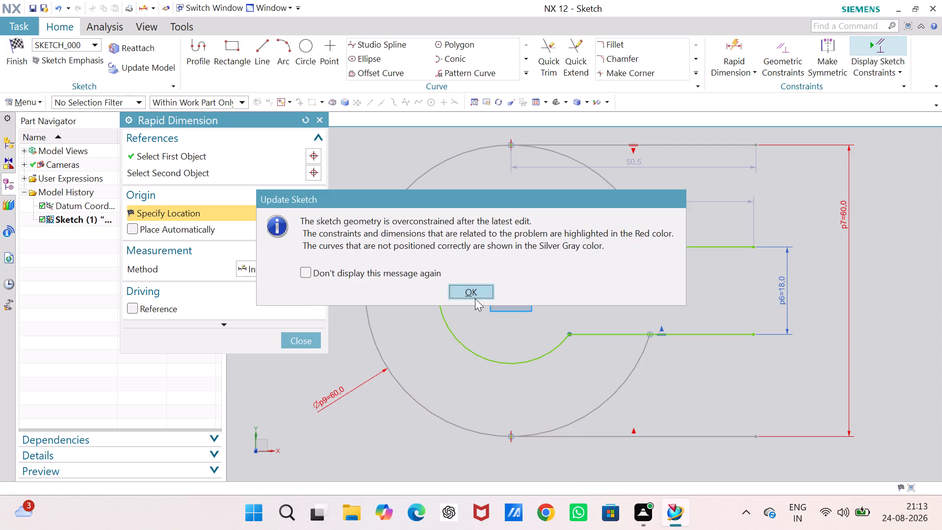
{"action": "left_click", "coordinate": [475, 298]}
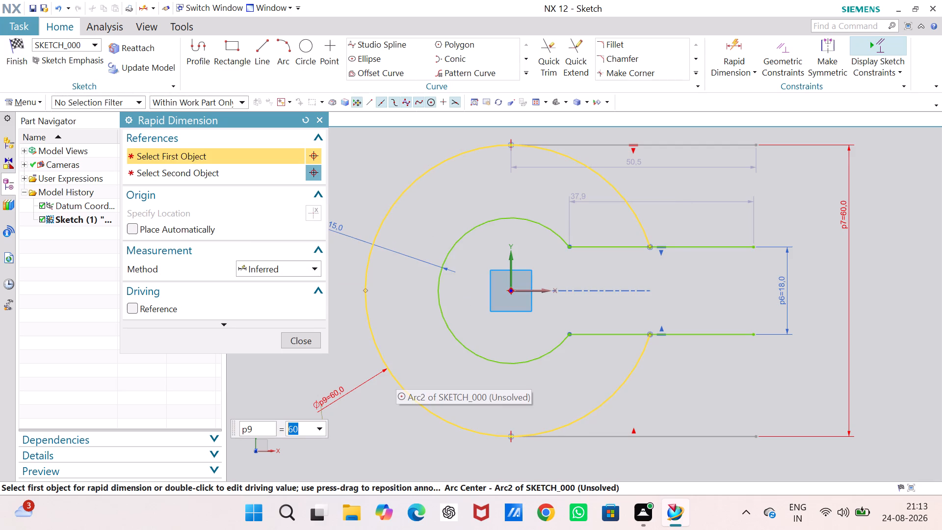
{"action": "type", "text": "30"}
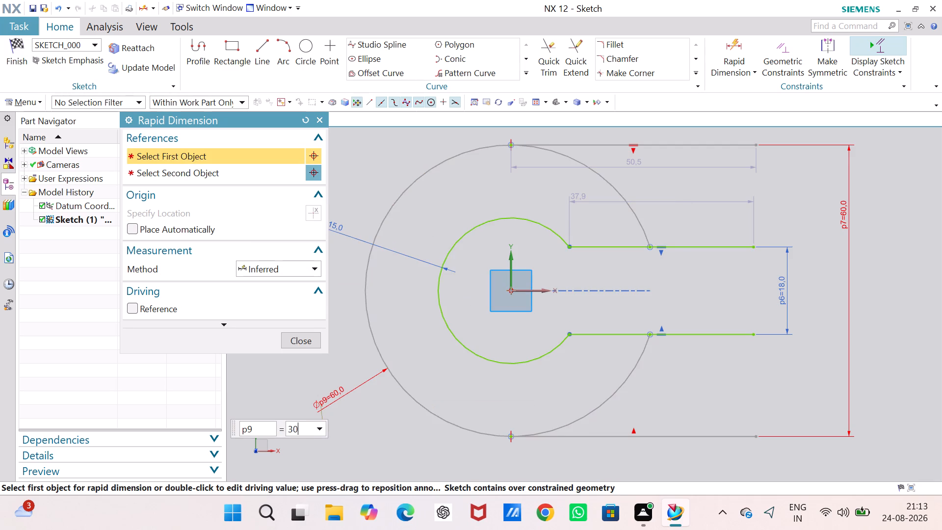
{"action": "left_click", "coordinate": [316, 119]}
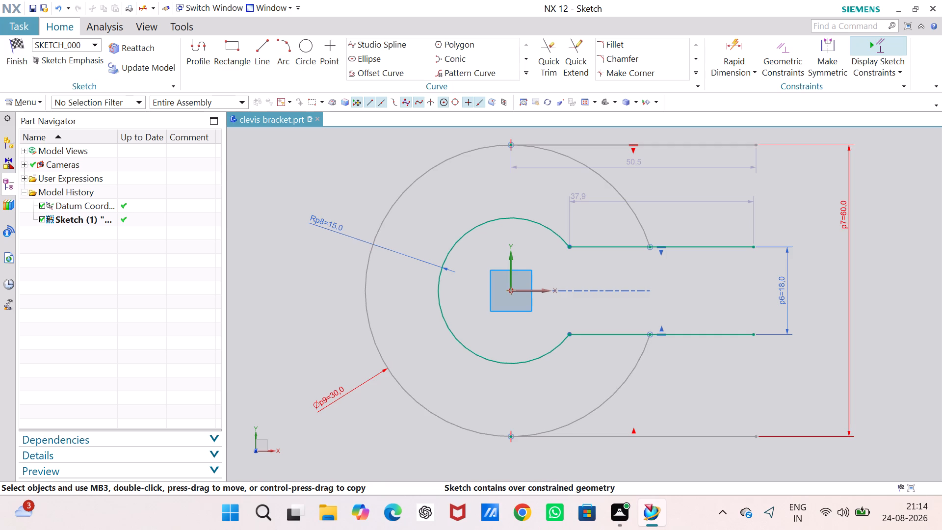
Delete the diameter dimension from the outer arc.
{"action": "left_click", "coordinate": [344, 396]}
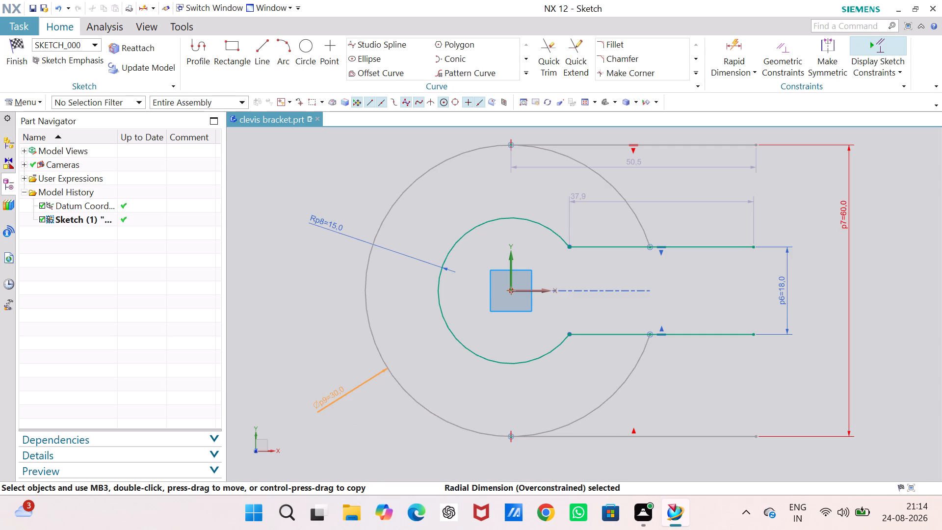
{"action": "key", "text": "Delete"}
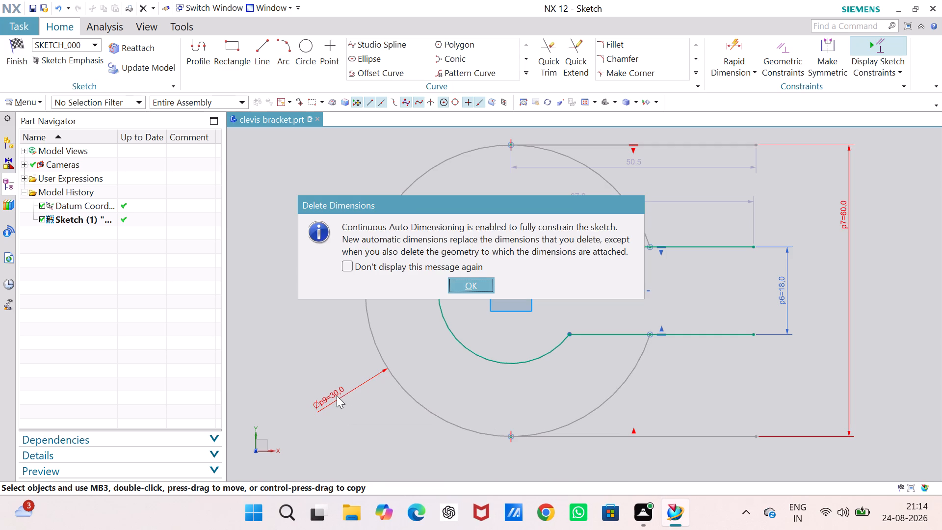
{"action": "left_click", "coordinate": [474, 283]}
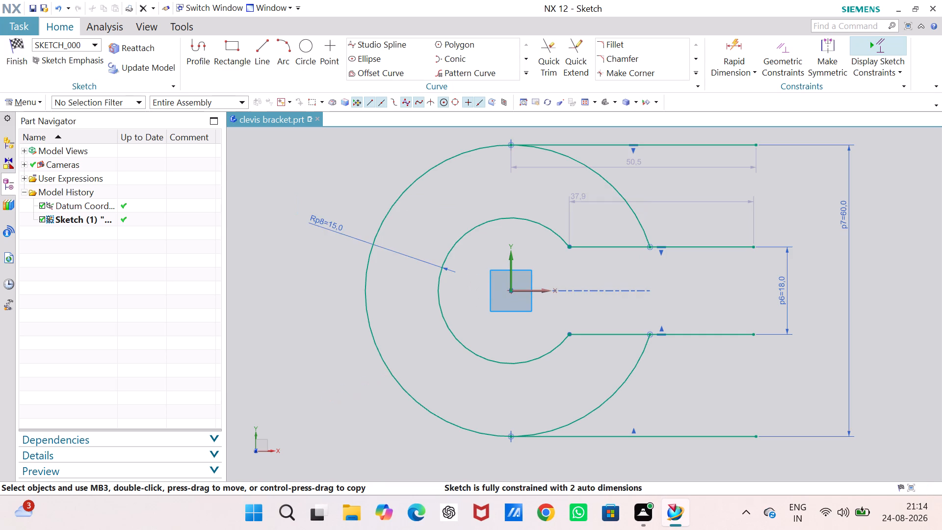
{"action": "left_click", "coordinate": [286, 386]}
{"action": "left_click", "coordinate": [372, 415]}
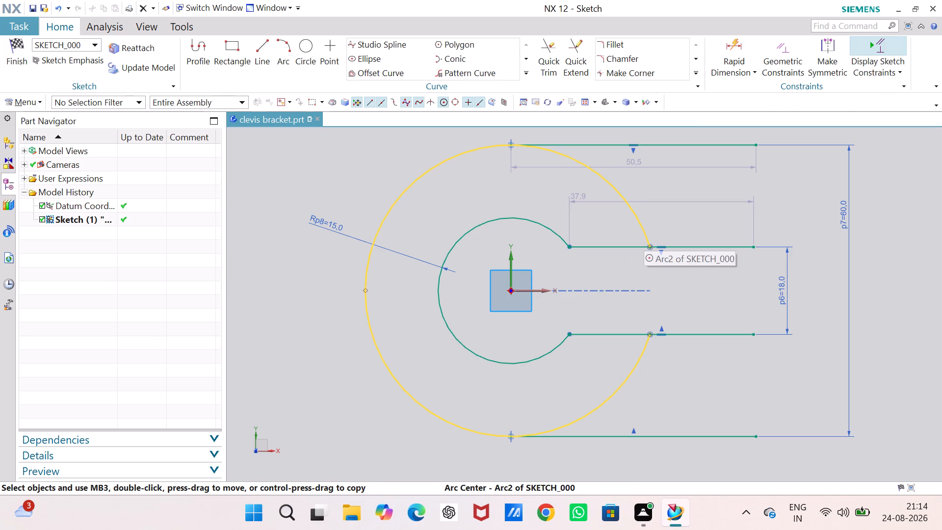
Move the upper outer line's length dimension above the line and set it to 60 mm.
{"action": "scroll", "coordinate": [672, 202], "scroll_direction": "up", "scroll_amount": 1}
{"action": "scroll", "coordinate": [672, 202], "scroll_direction": "down", "scroll_amount": 2}
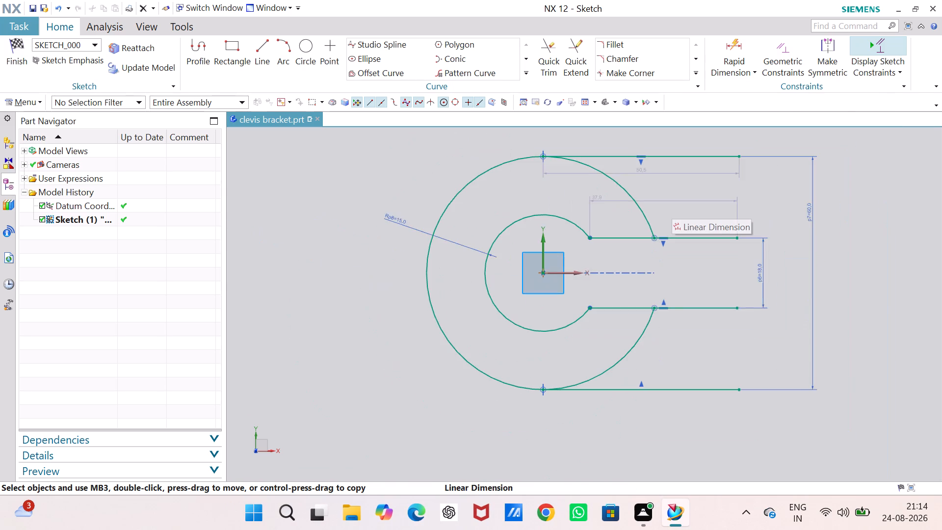
{"action": "scroll", "coordinate": [642, 185], "scroll_direction": "down", "scroll_amount": 1}
{"action": "scroll", "coordinate": [632, 173], "scroll_direction": "up", "scroll_amount": 2}
{"action": "left_click_drag", "start_coordinate": [628, 179], "coordinate": [621, 157]}
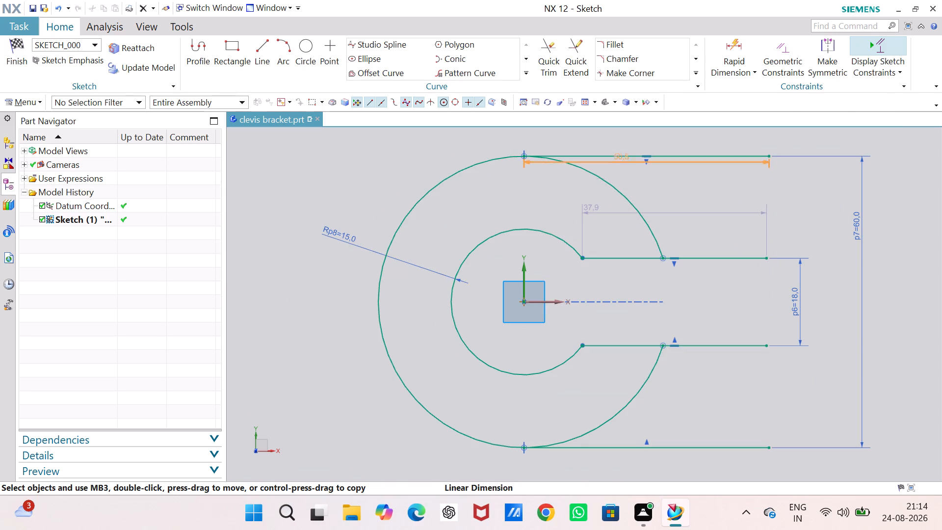
{"action": "left_click_drag", "start_coordinate": [621, 157], "coordinate": [617, 143]}
{"action": "double_click", "coordinate": [617, 143]}
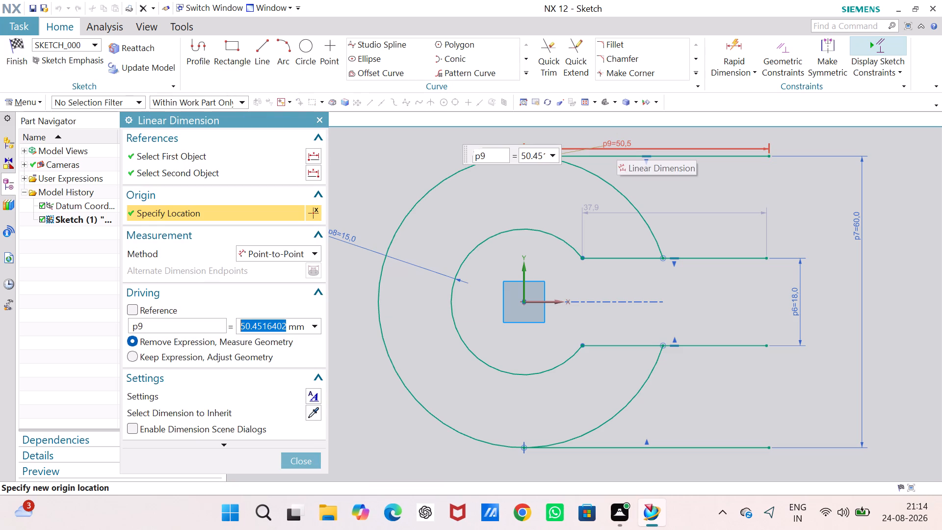
{"action": "type", "text": "60"}
{"action": "key", "text": "Return"}
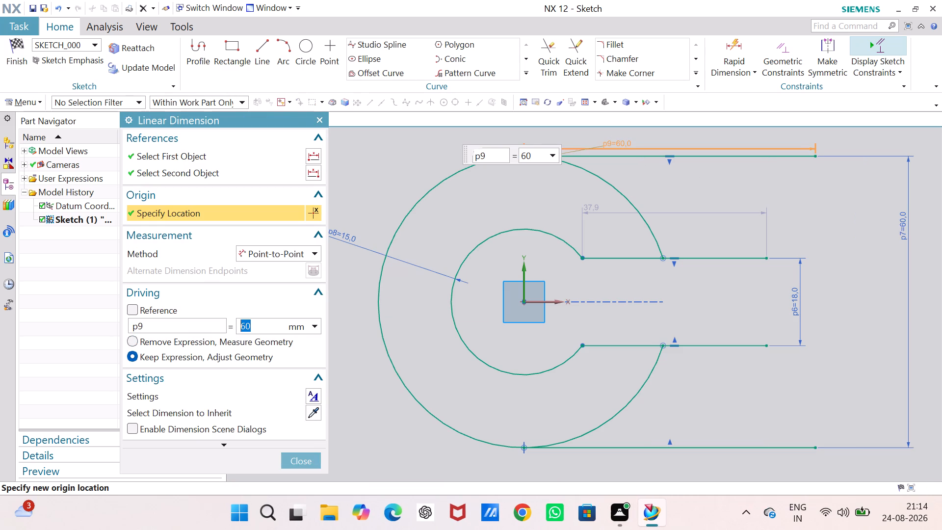
{"action": "left_click", "coordinate": [826, 215]}
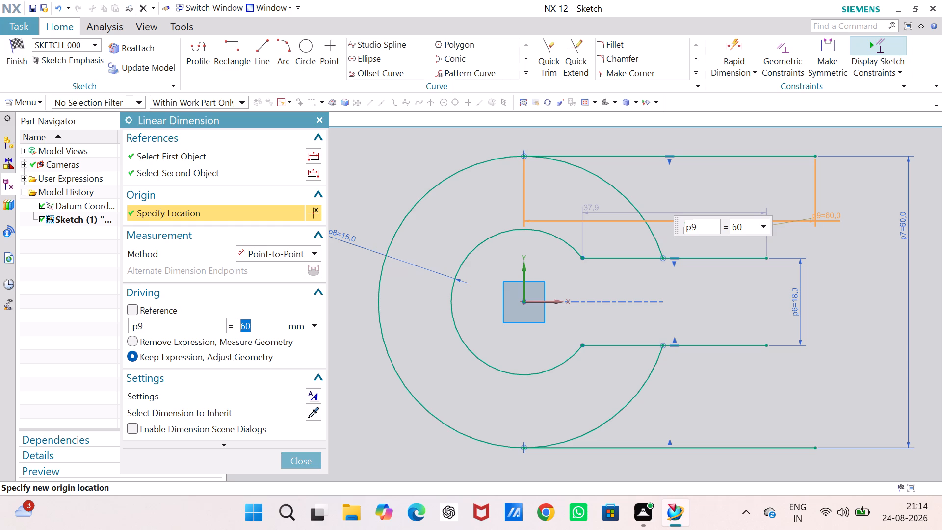
{"action": "left_click", "coordinate": [696, 144]}
{"action": "key", "text": "Escape"}
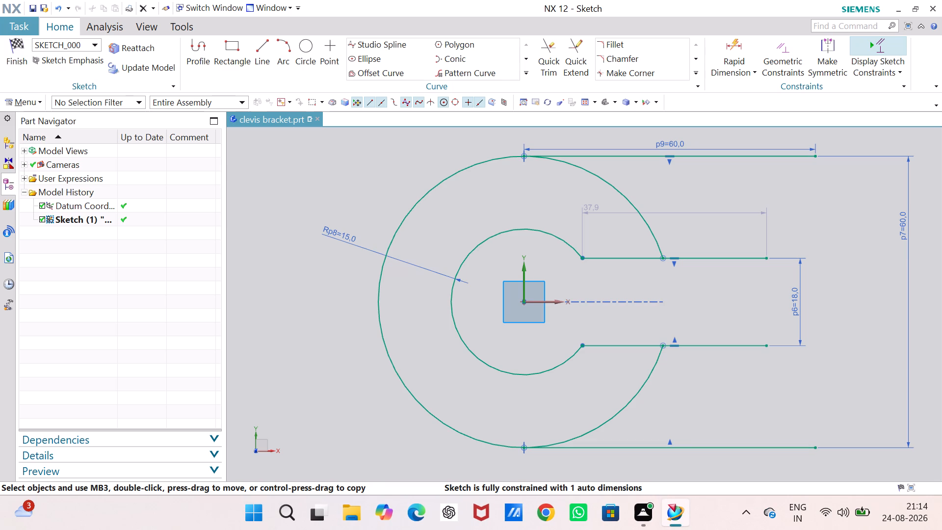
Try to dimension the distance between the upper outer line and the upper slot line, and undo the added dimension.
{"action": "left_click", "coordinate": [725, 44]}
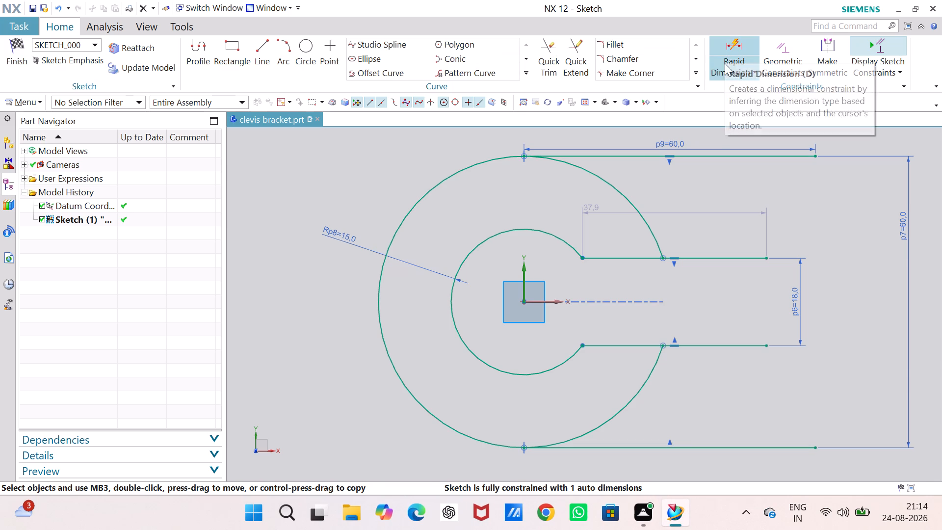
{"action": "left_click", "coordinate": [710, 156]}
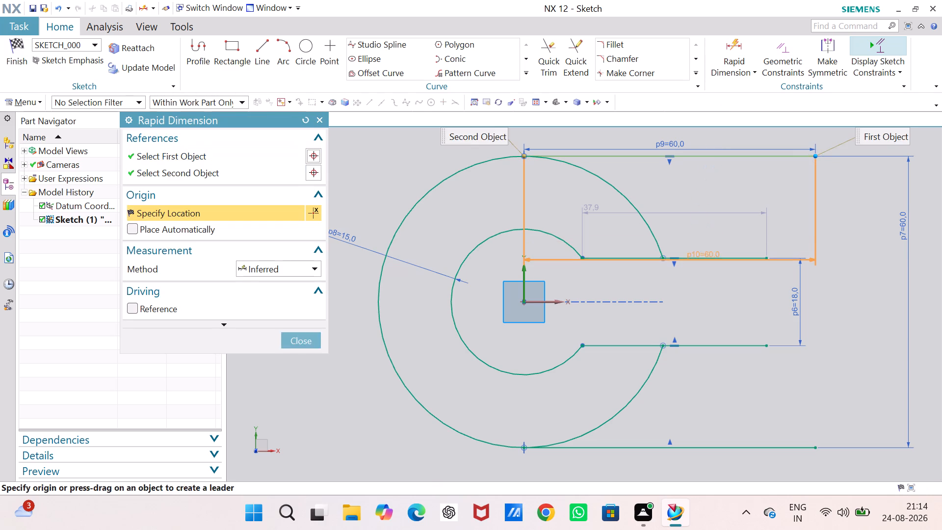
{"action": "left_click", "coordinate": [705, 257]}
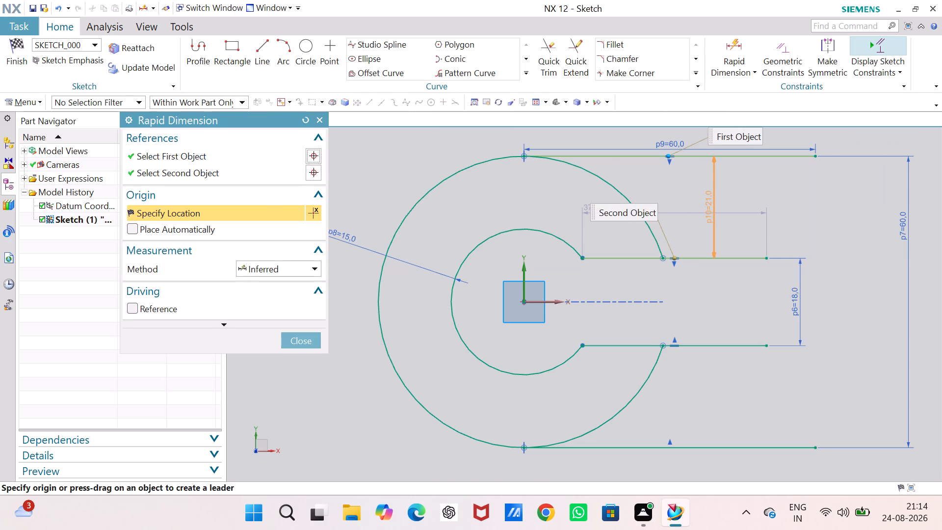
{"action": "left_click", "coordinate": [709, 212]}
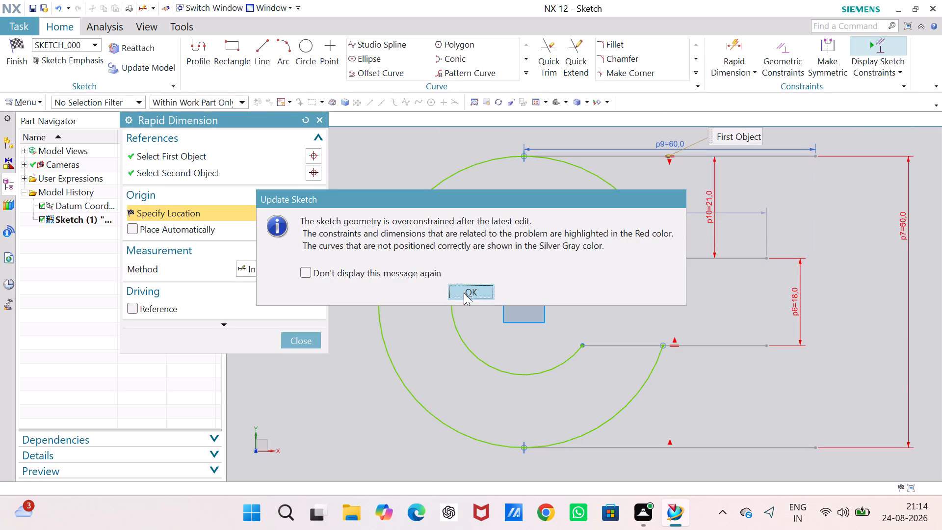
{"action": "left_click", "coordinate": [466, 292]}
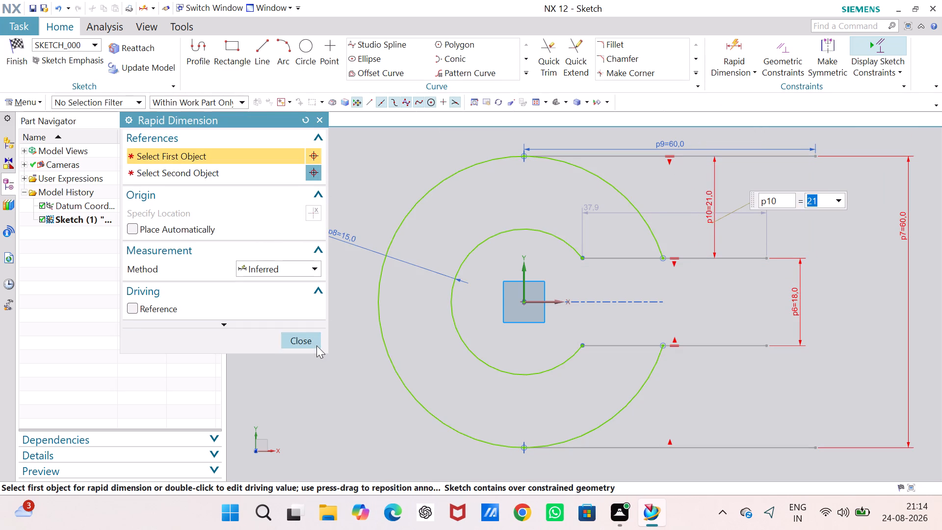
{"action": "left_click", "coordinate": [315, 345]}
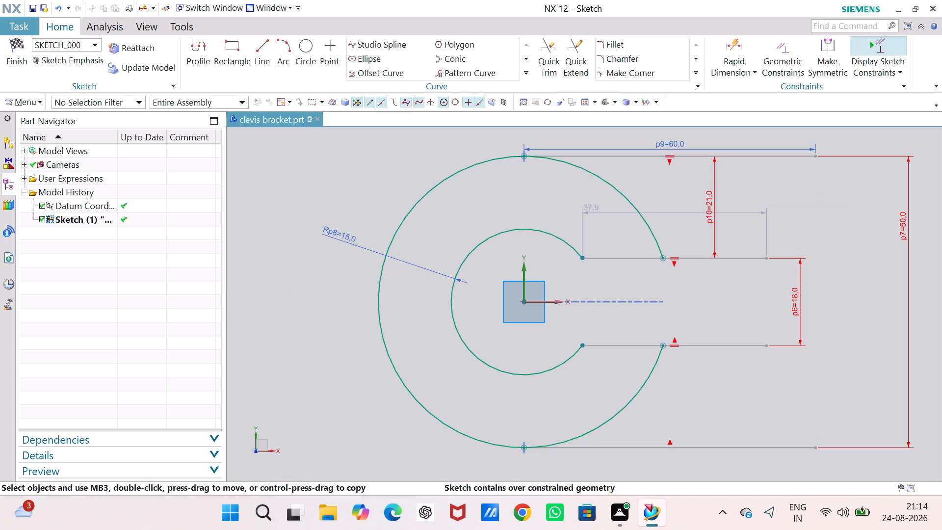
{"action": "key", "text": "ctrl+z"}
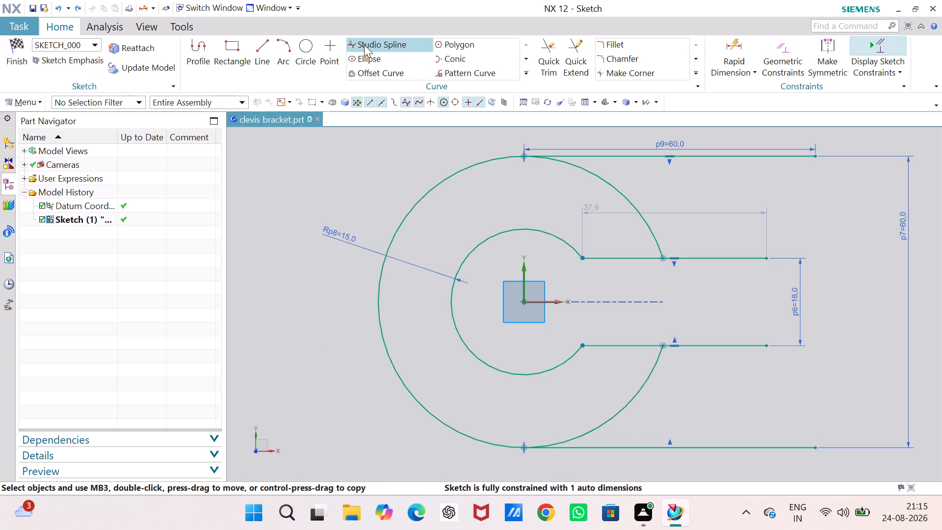
Trim the two outer arc portions that run from the outer lines' inner ends to the slot lines.
{"action": "left_click", "coordinate": [545, 39]}
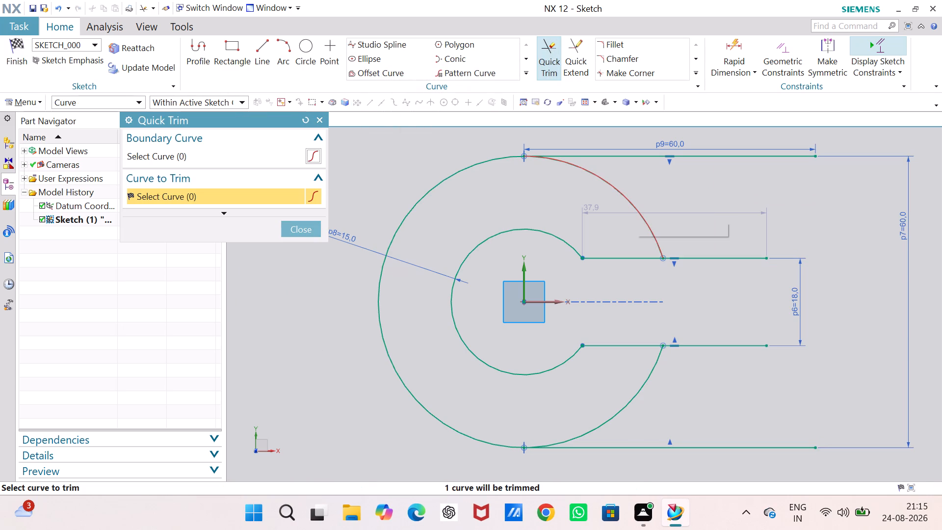
{"action": "left_click", "coordinate": [636, 205]}
{"action": "left_click", "coordinate": [643, 389]}
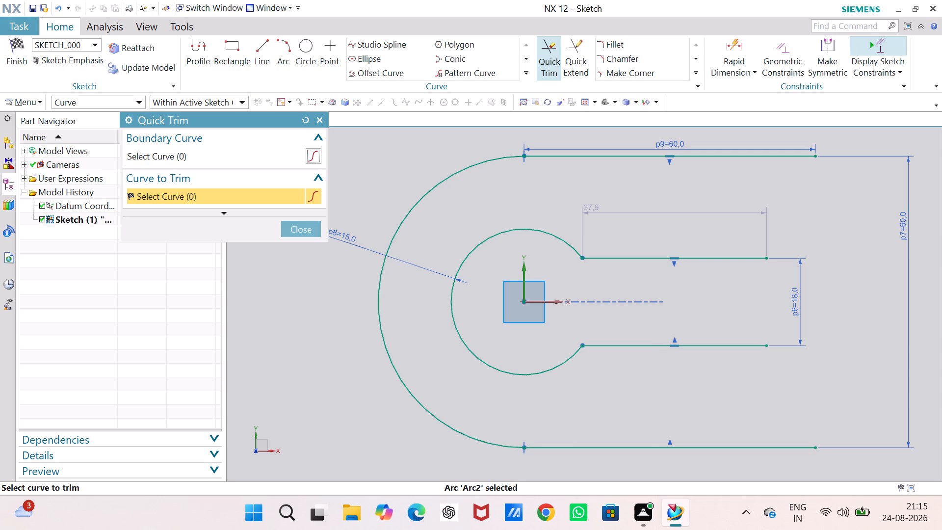
{"action": "left_click", "coordinate": [294, 225]}
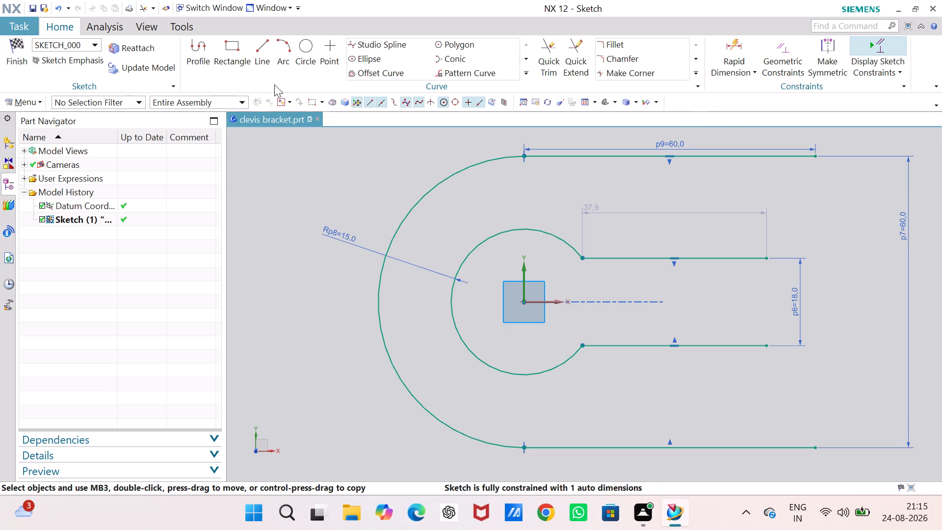
Draw a 60 mm vertical line joining the open ends of the upper and lower outer lines.
{"action": "left_click", "coordinate": [202, 47]}
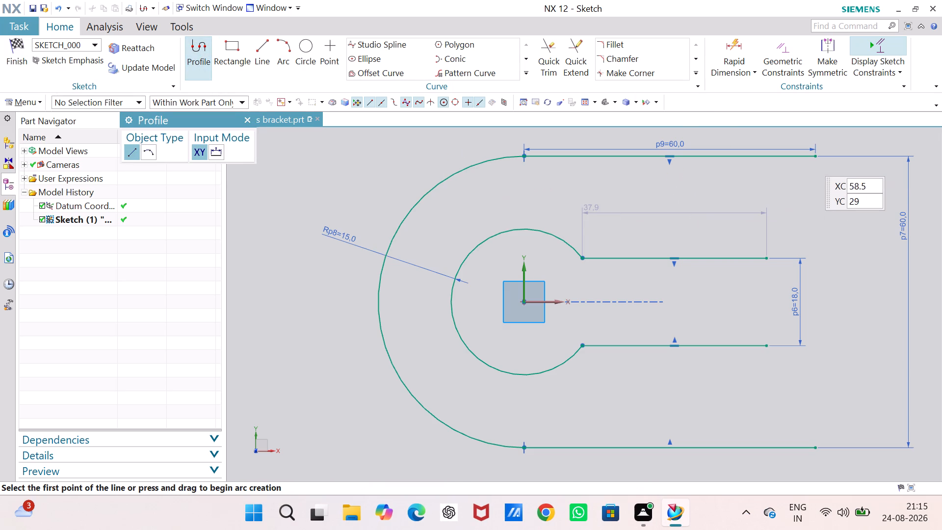
{"action": "left_click", "coordinate": [814, 155]}
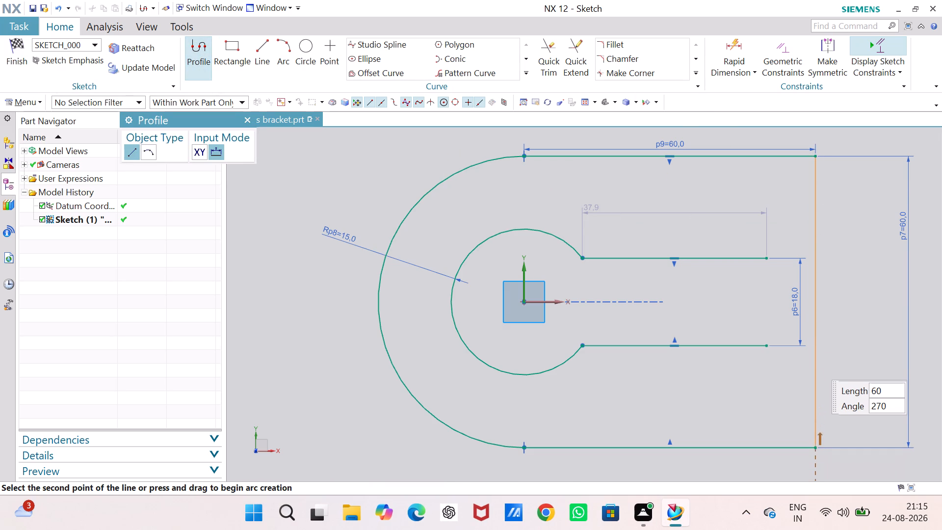
{"action": "left_click", "coordinate": [816, 449]}
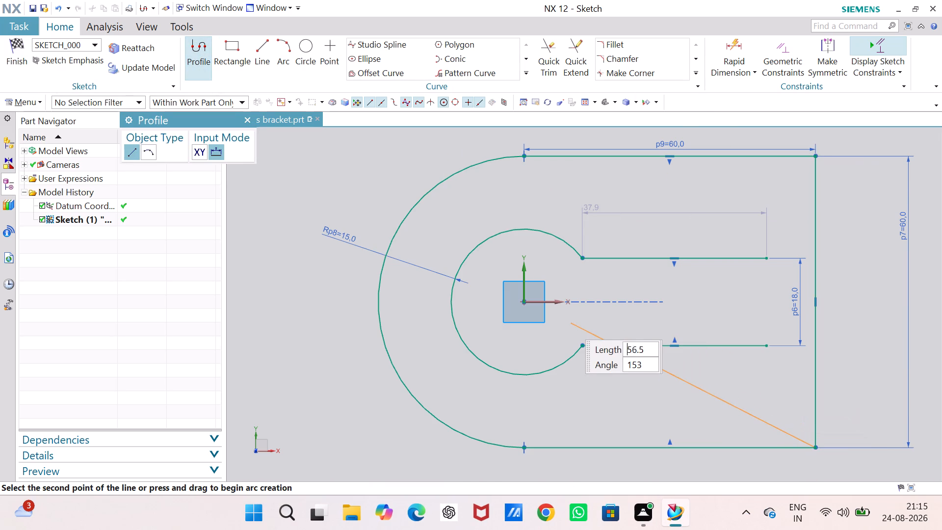
{"action": "key", "text": "Escape"}
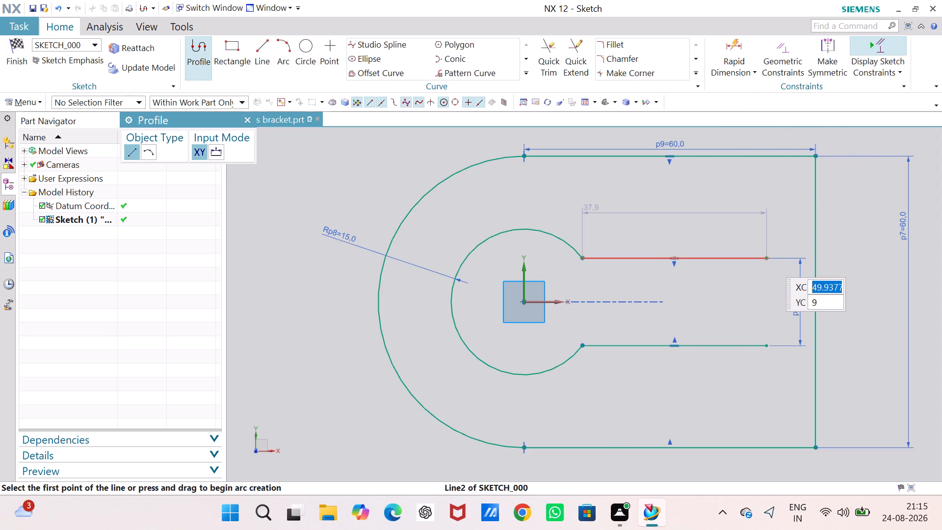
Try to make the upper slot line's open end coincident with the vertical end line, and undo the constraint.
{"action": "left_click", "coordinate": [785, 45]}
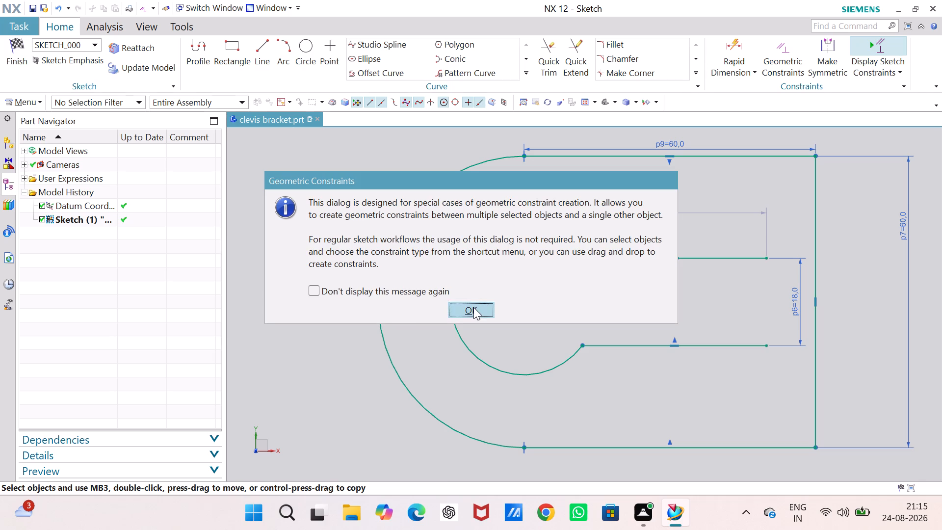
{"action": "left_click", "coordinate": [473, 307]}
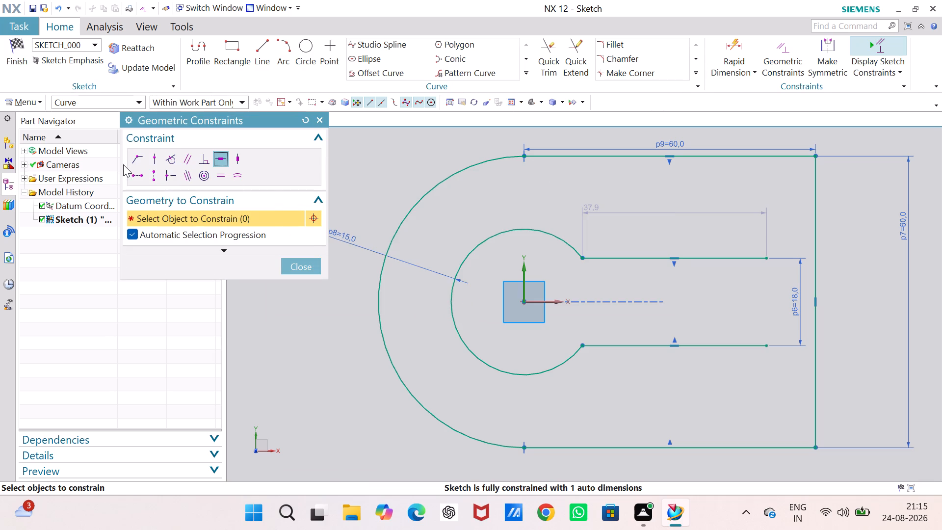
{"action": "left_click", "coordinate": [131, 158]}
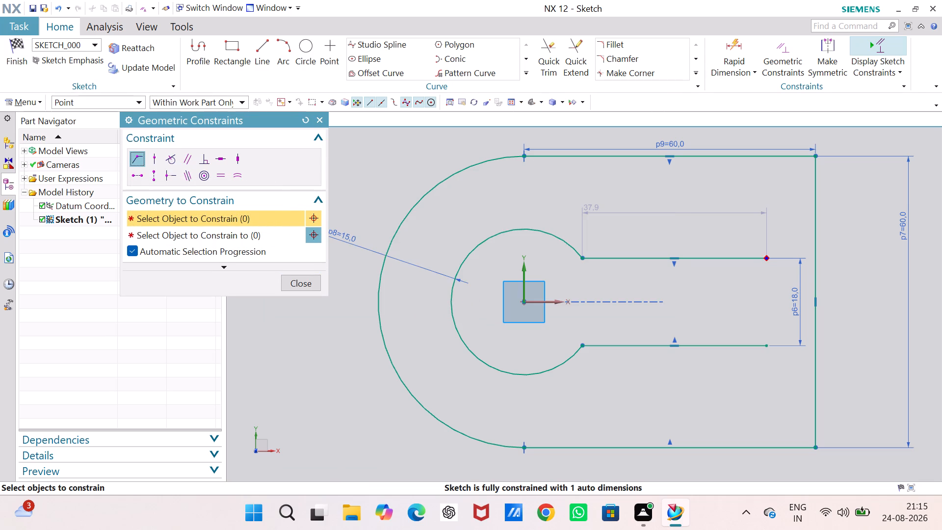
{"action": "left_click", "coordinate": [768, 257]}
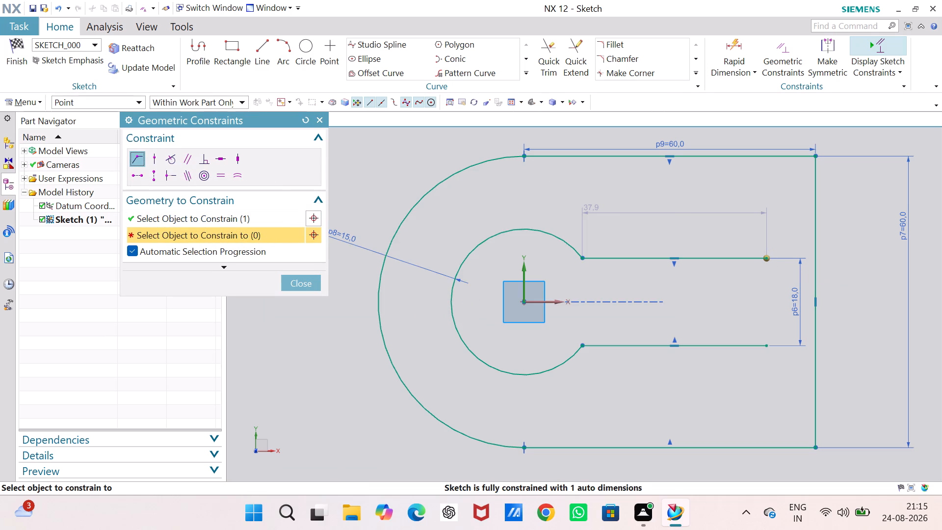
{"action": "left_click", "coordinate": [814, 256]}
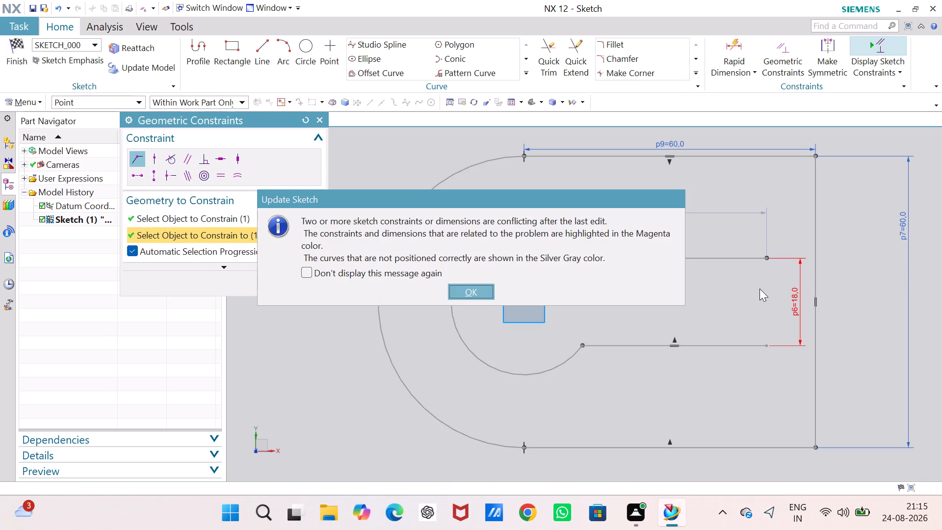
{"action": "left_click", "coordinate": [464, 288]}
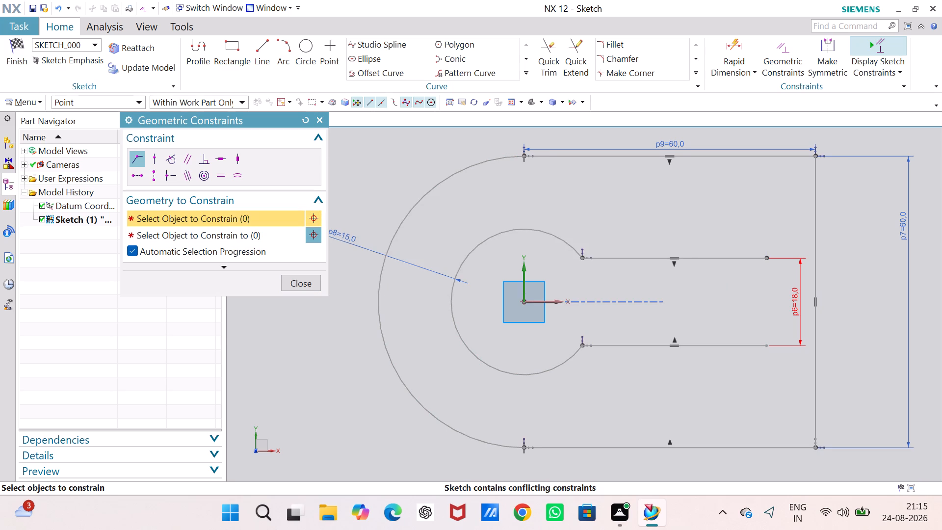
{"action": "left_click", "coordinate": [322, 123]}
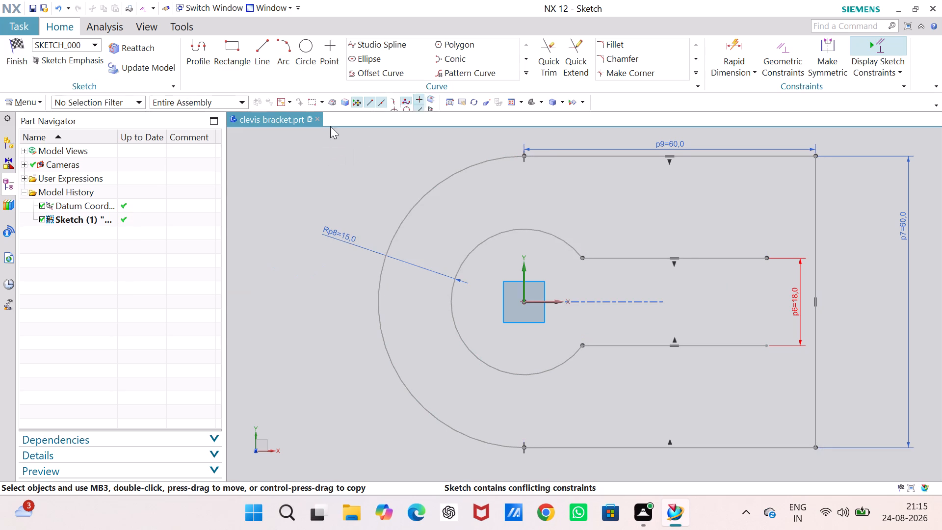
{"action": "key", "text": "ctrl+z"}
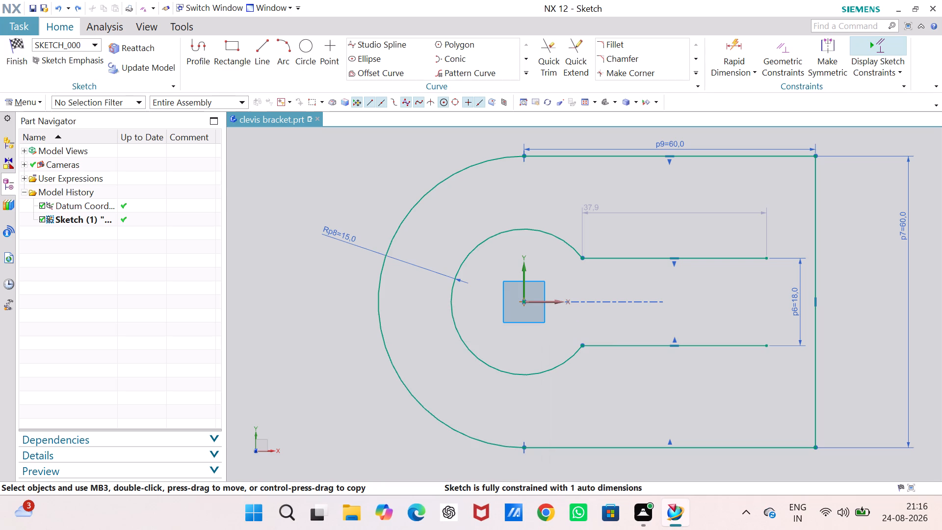
Make a corner between the upper slot line and the vertical end line, keeping the end line's upper portion.
{"action": "left_click", "coordinate": [659, 70]}
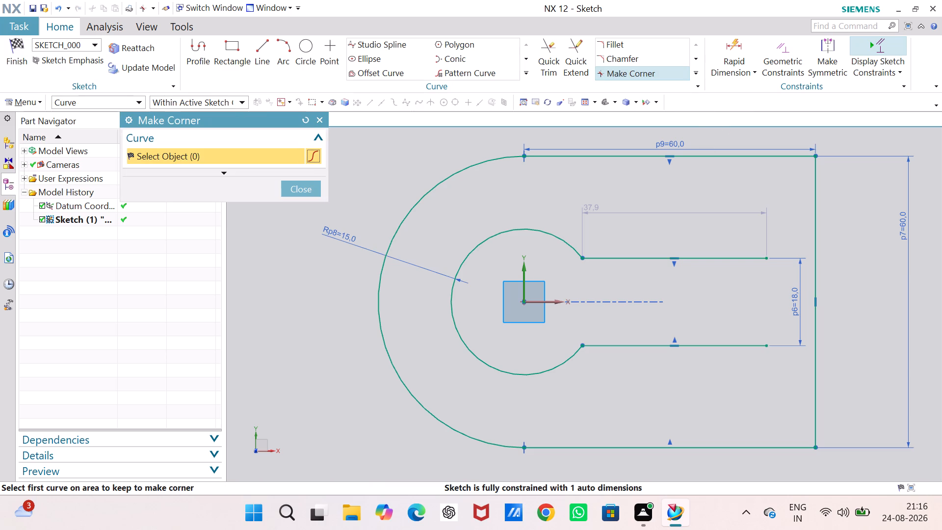
{"action": "left_click", "coordinate": [766, 257]}
{"action": "left_click", "coordinate": [819, 253]}
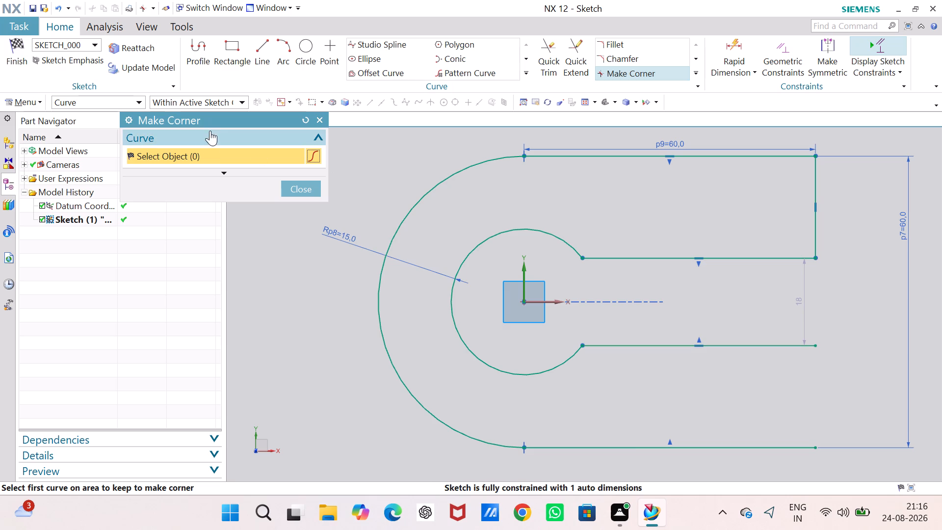
{"action": "left_click", "coordinate": [315, 120]}
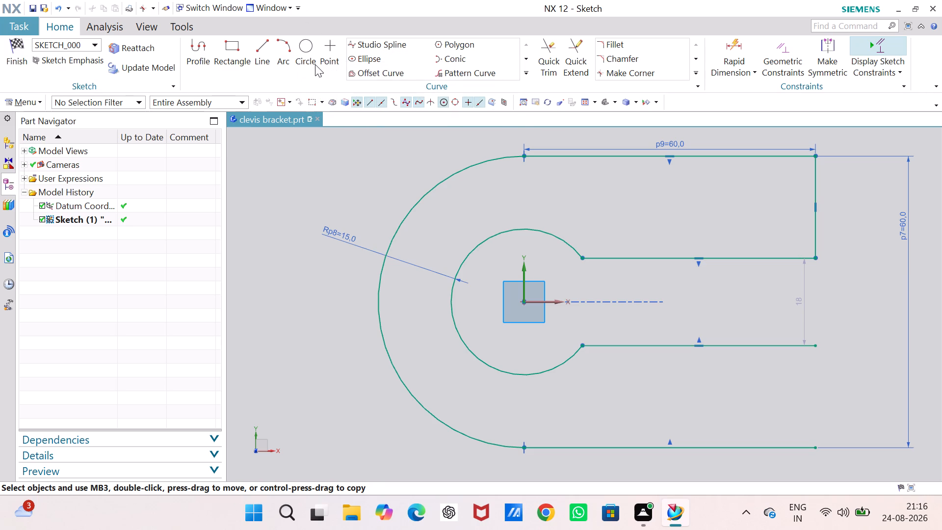
Draw a 21 mm vertical line joining the open ends of the lower slot line and lower outer line, and finish the sketch.
{"action": "left_click", "coordinate": [261, 50]}
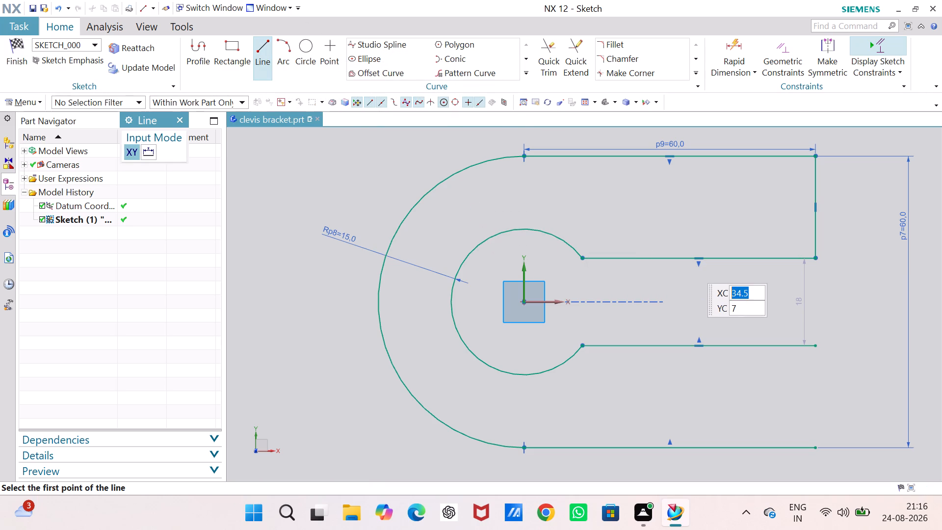
{"action": "right_click_drag", "start_coordinate": [690, 267], "coordinate": [611, 219]}
{"action": "middle_click_drag", "start_coordinate": [690, 267], "coordinate": [611, 219]}
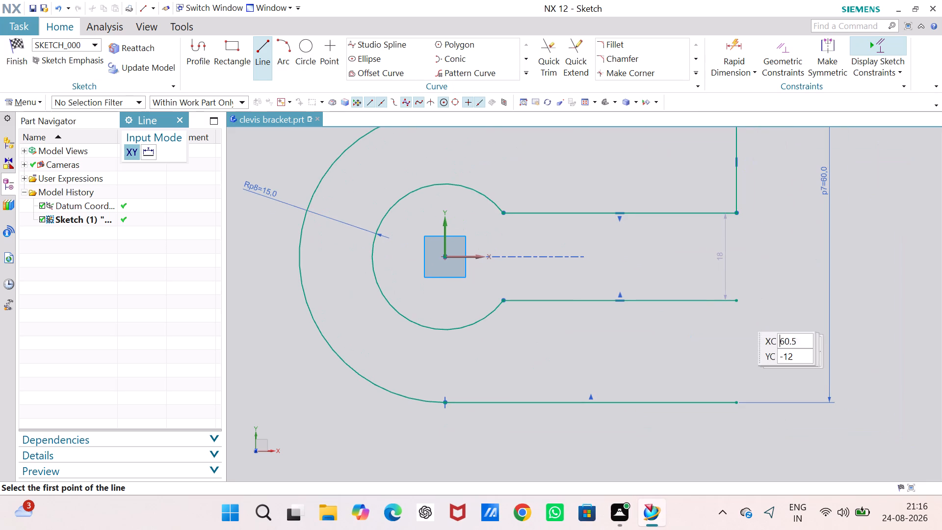
{"action": "left_click", "coordinate": [737, 301]}
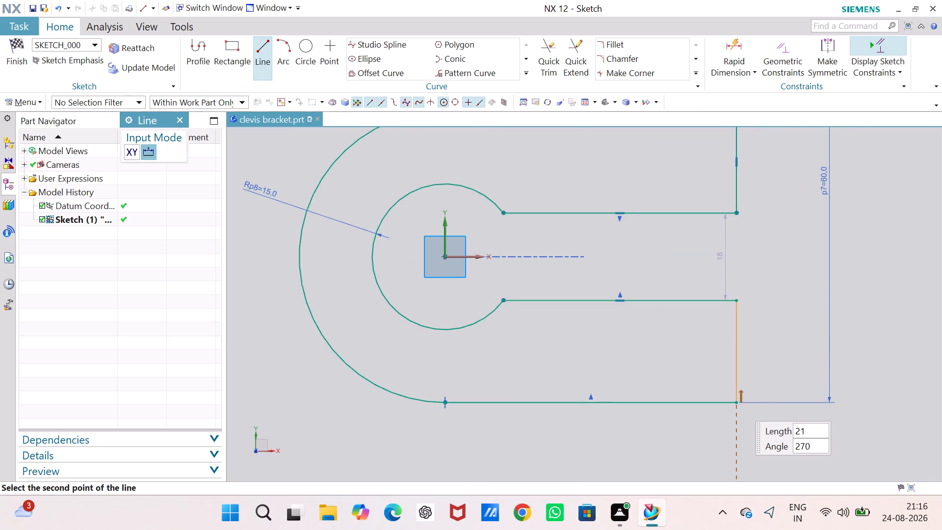
{"action": "left_click", "coordinate": [736, 402]}
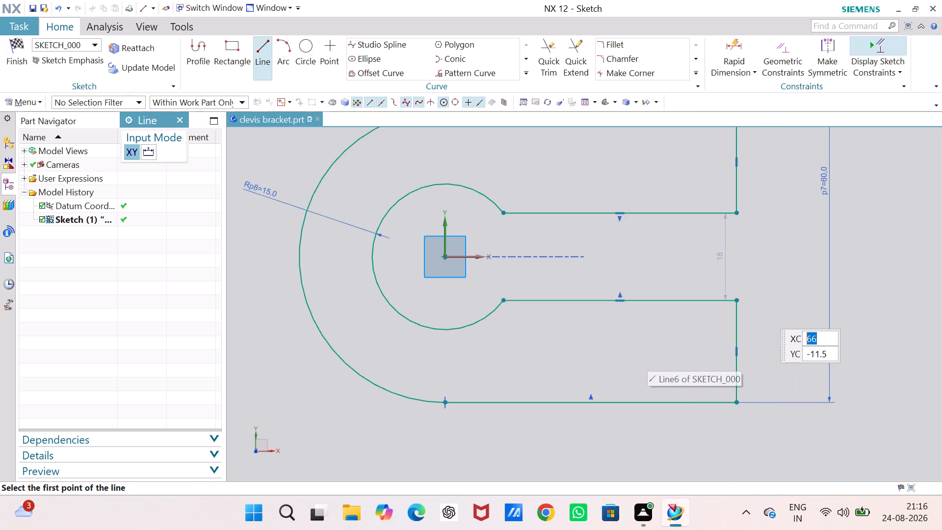
{"action": "key", "text": "Escape"}
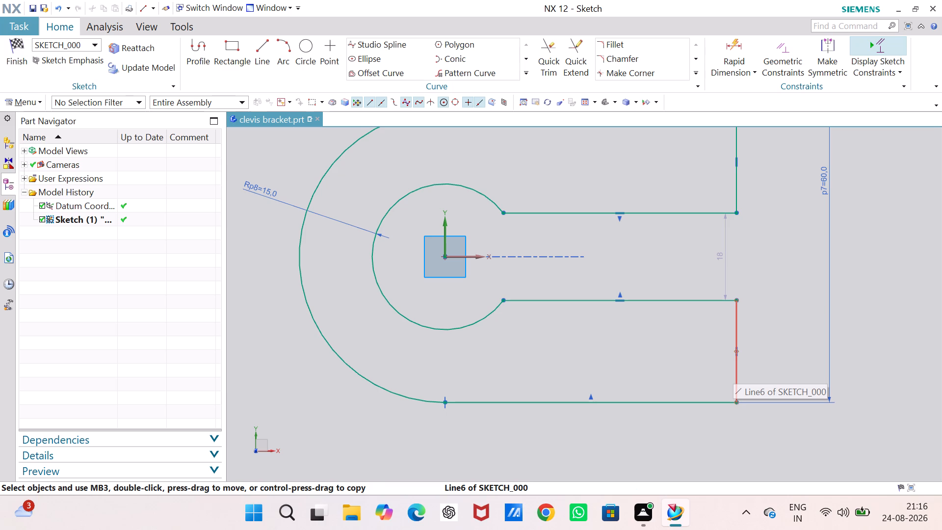
{"action": "left_click", "coordinate": [733, 367]}
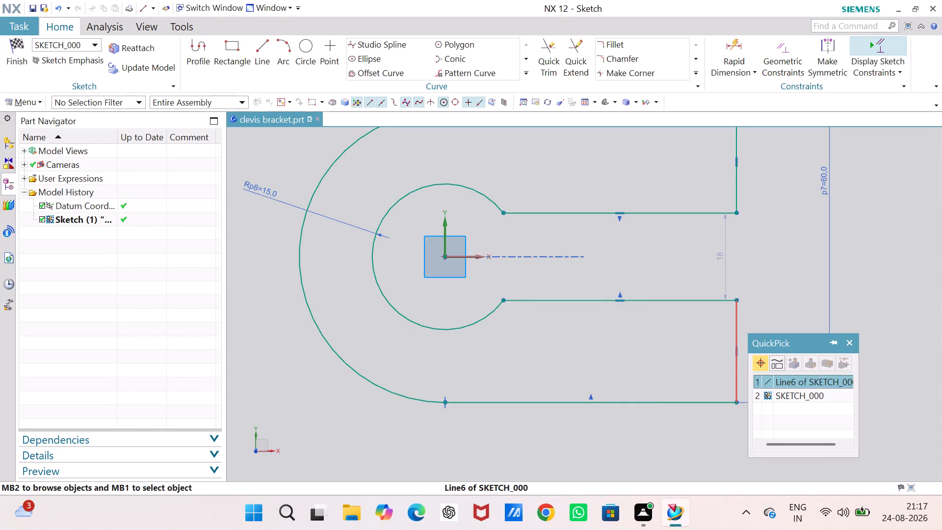
{"action": "key", "text": "Escape"}
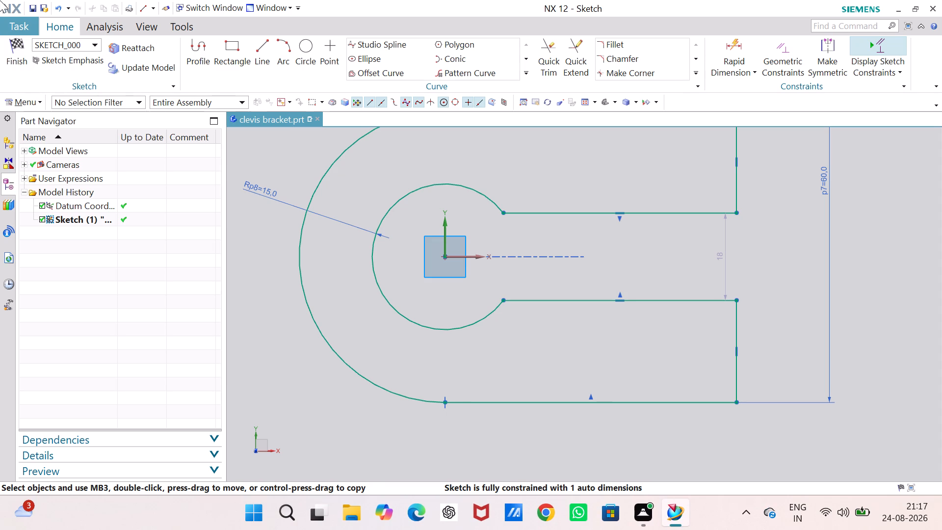
{"action": "left_click", "coordinate": [19, 42]}
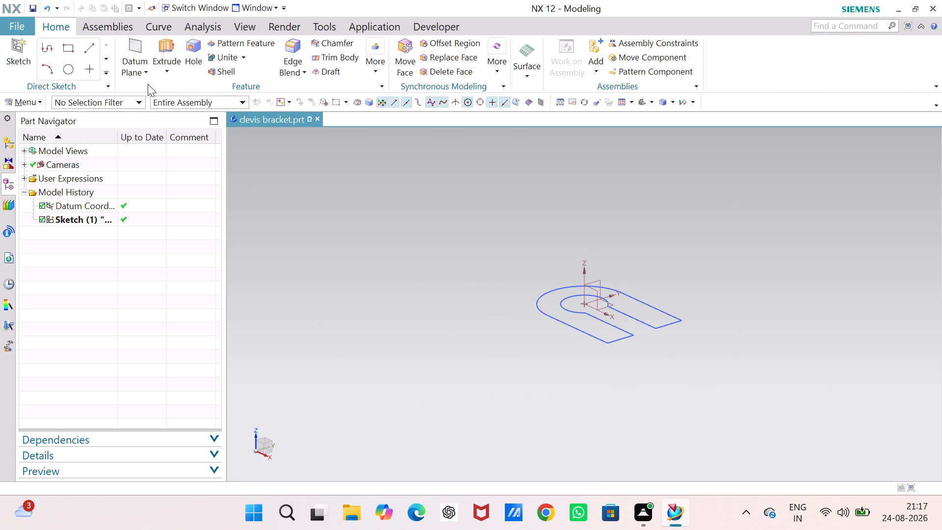
Extrude the U-shaped base sketch with a symmetric value of 22.5 mm.
{"action": "left_click", "coordinate": [163, 47]}
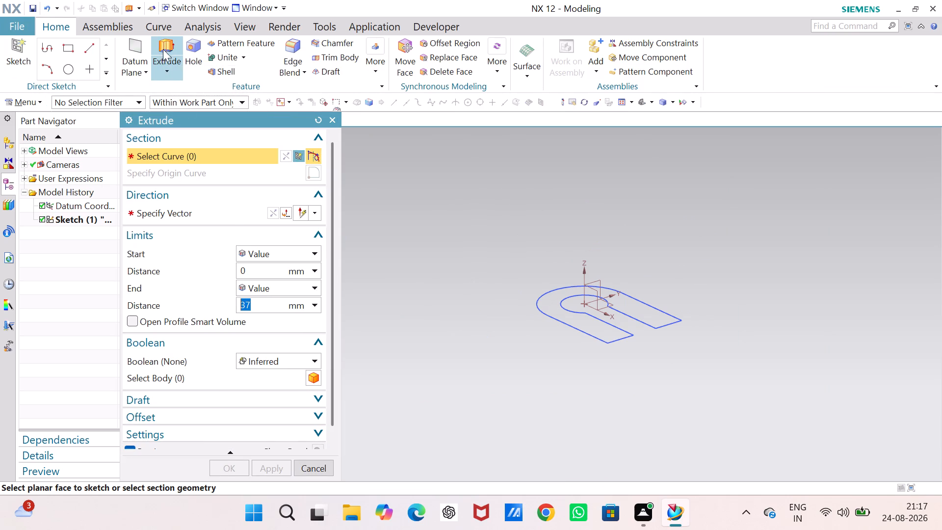
{"action": "left_click", "coordinate": [305, 251]}
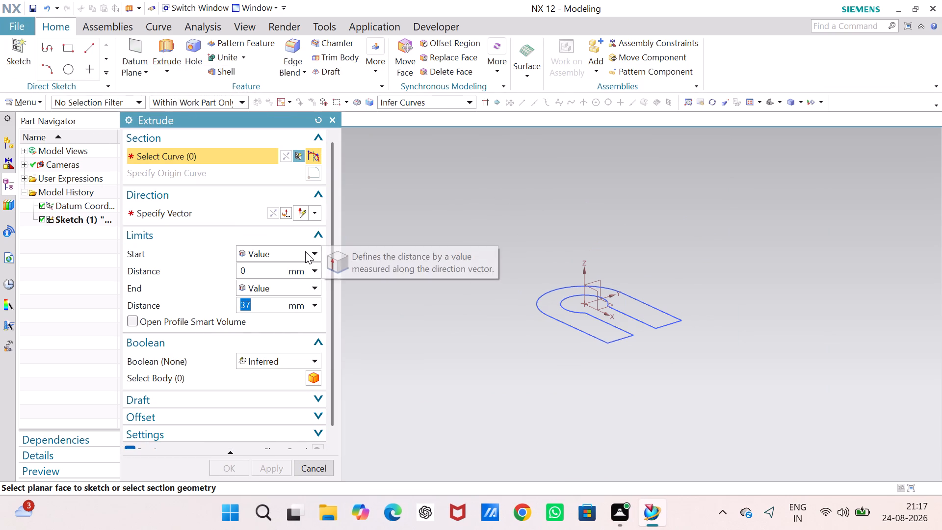
{"action": "left_click", "coordinate": [297, 283]}
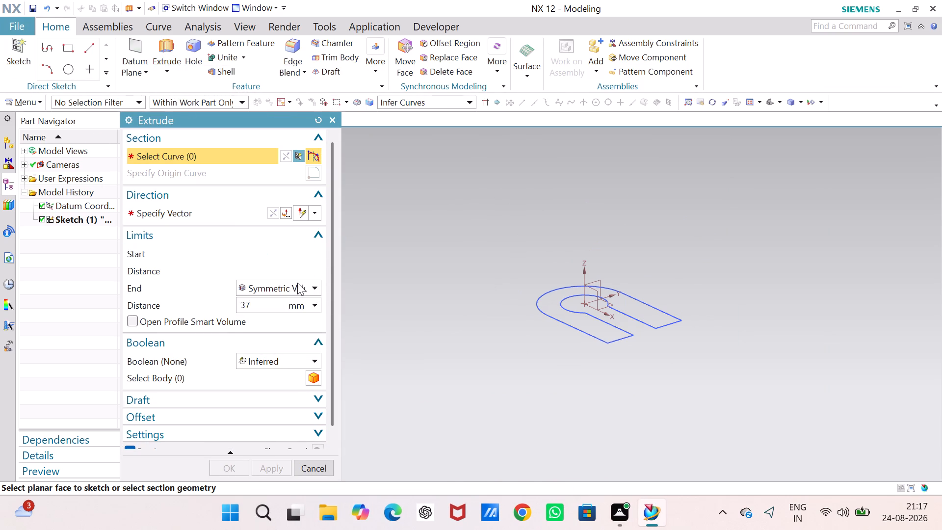
{"action": "left_click", "coordinate": [74, 221]}
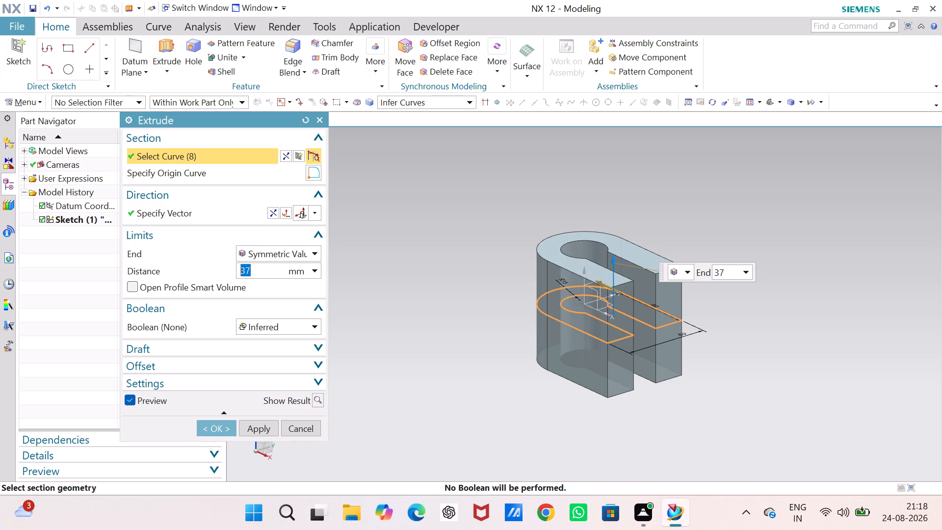
{"action": "type", "text": "22"}
{"action": "type", "text": ".5"}
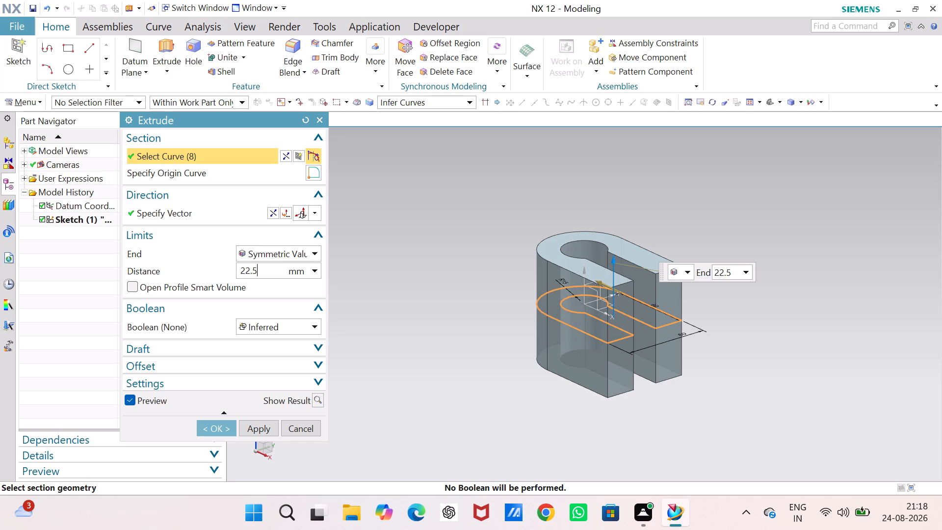
{"action": "left_click", "coordinate": [506, 311]}
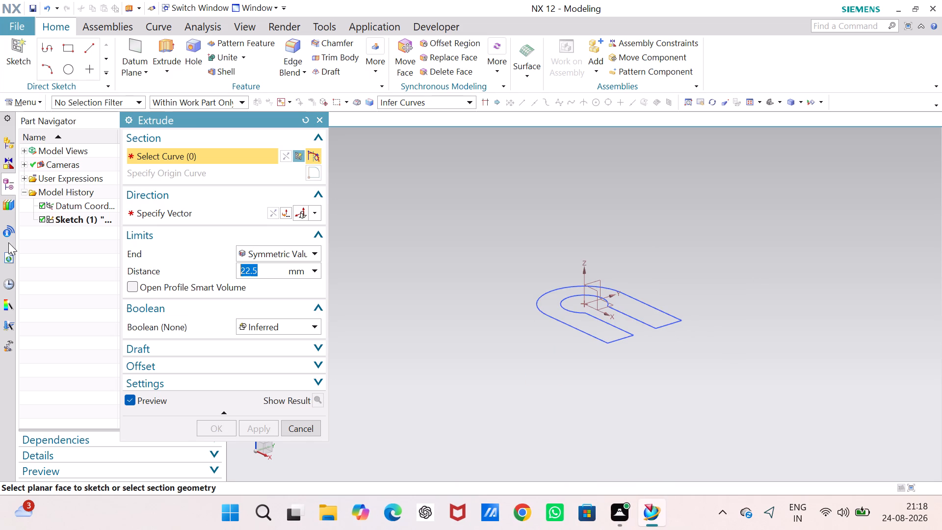
{"action": "left_click", "coordinate": [87, 220]}
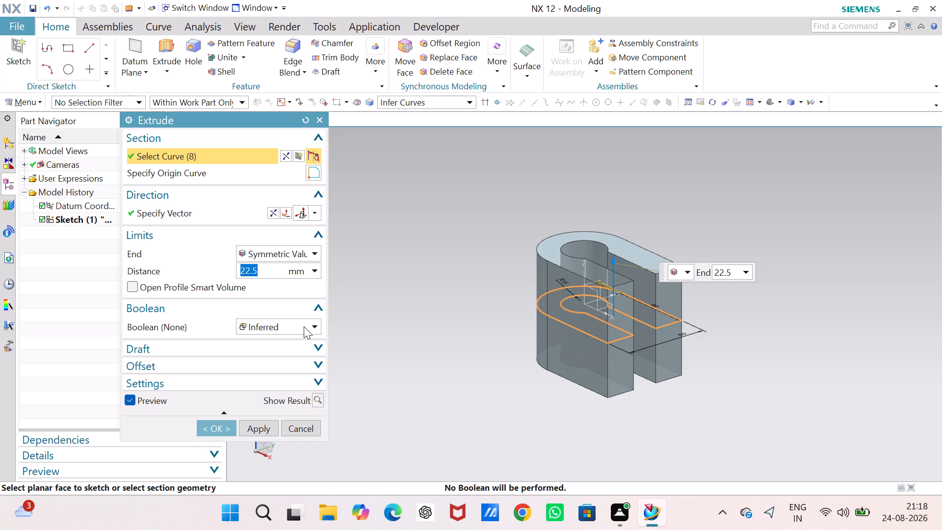
{"action": "left_click", "coordinate": [230, 430]}
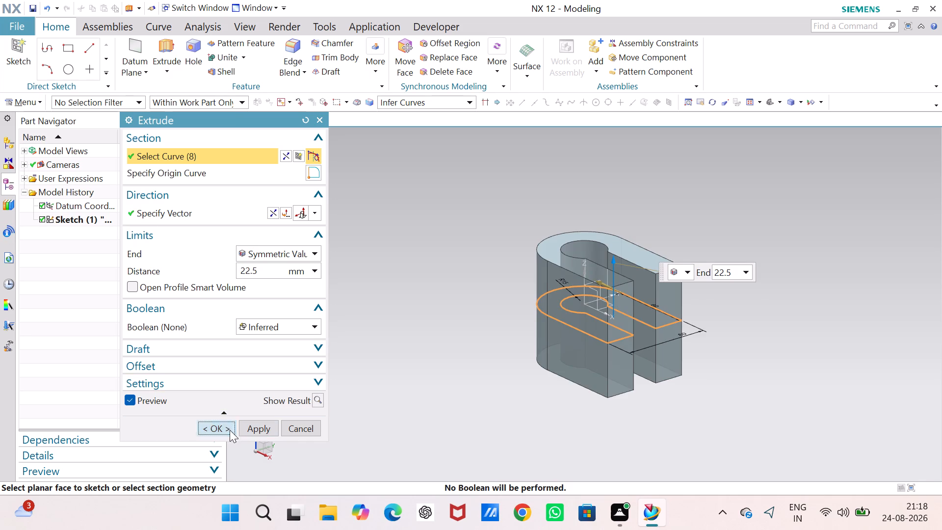
{"action": "left_click", "coordinate": [323, 282]}
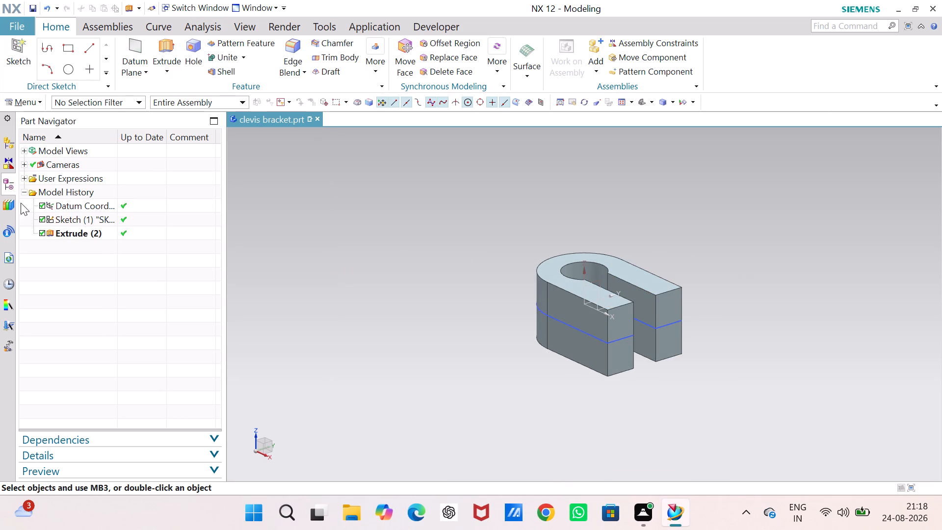
Hide the base sketch.
{"action": "right_click", "coordinate": [80, 221]}
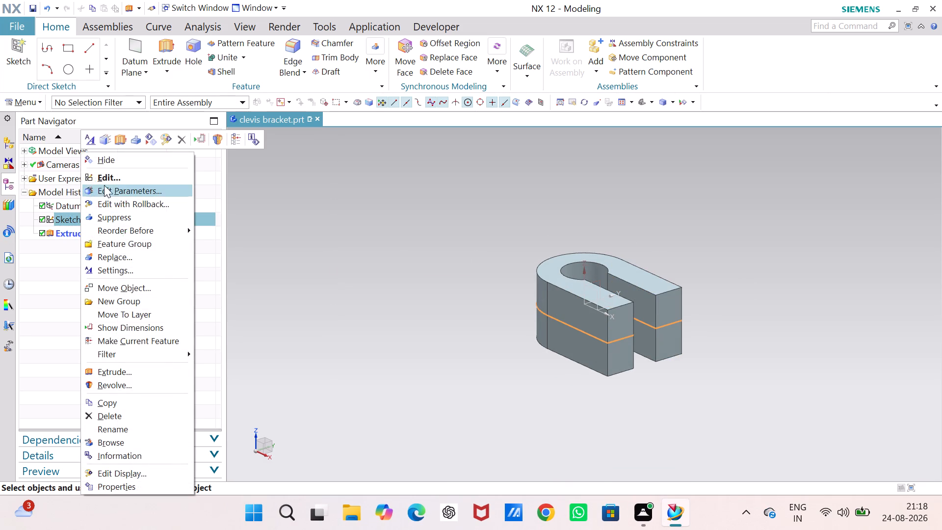
{"action": "left_click", "coordinate": [113, 160]}
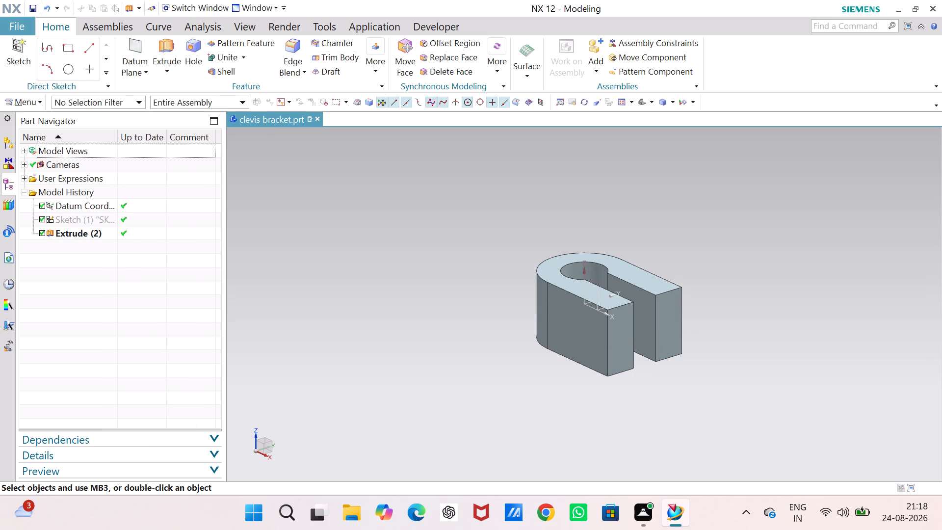
{"action": "left_click", "coordinate": [492, 287]}
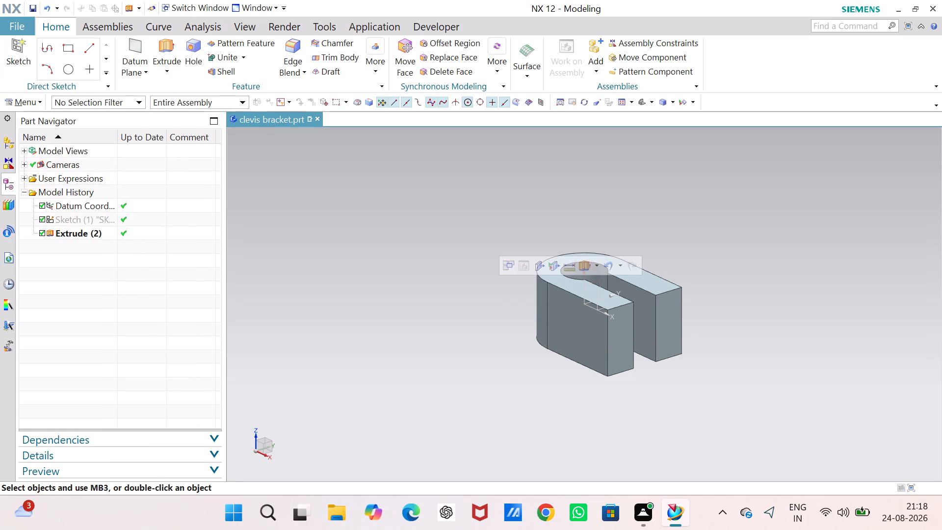
{"action": "left_click", "coordinate": [433, 286]}
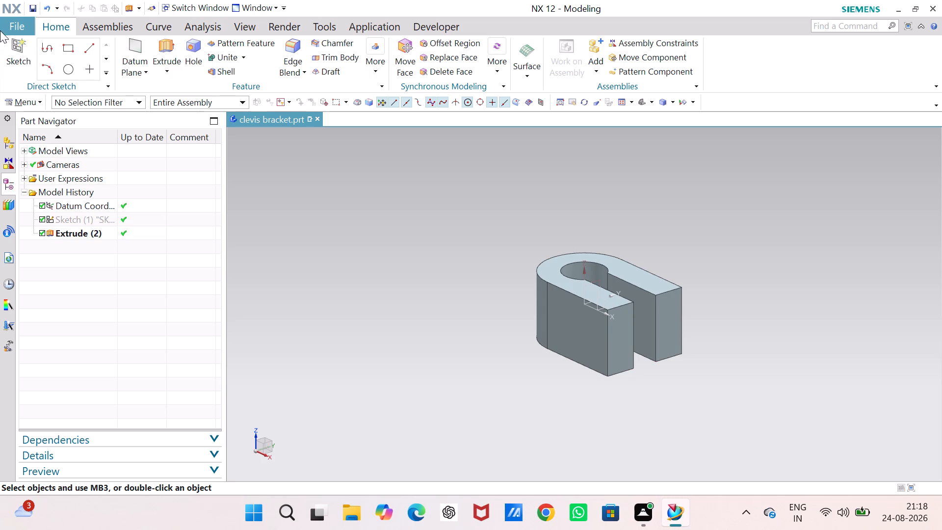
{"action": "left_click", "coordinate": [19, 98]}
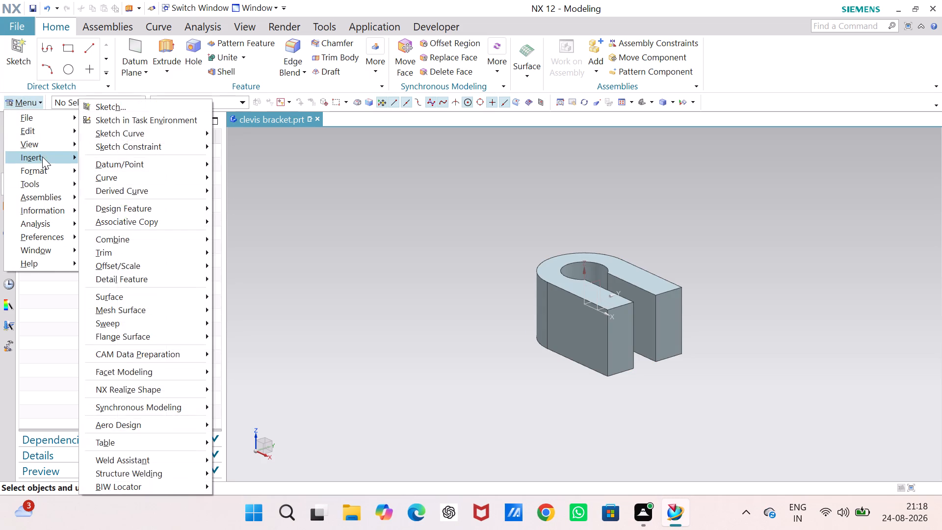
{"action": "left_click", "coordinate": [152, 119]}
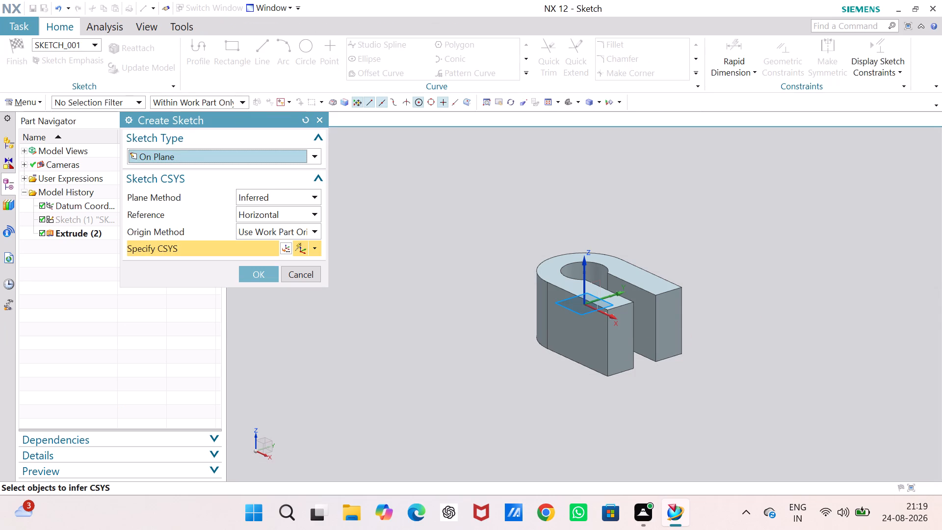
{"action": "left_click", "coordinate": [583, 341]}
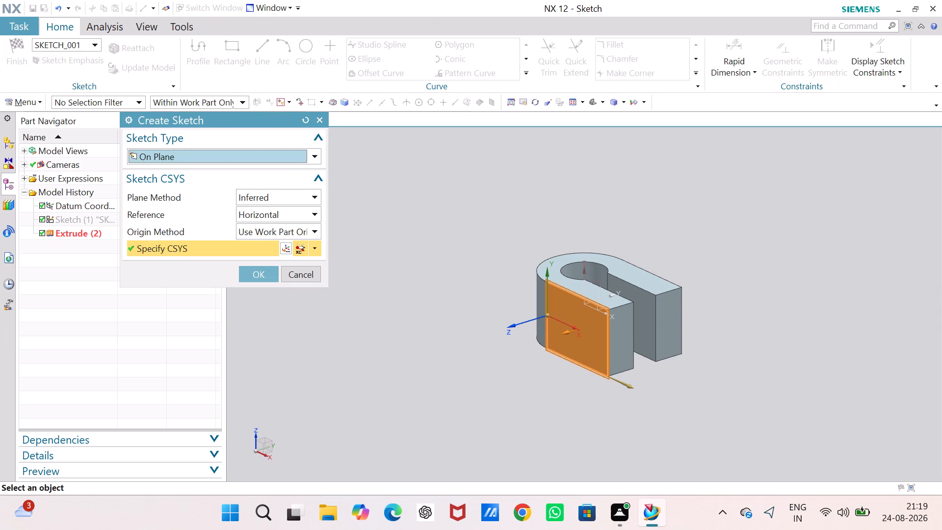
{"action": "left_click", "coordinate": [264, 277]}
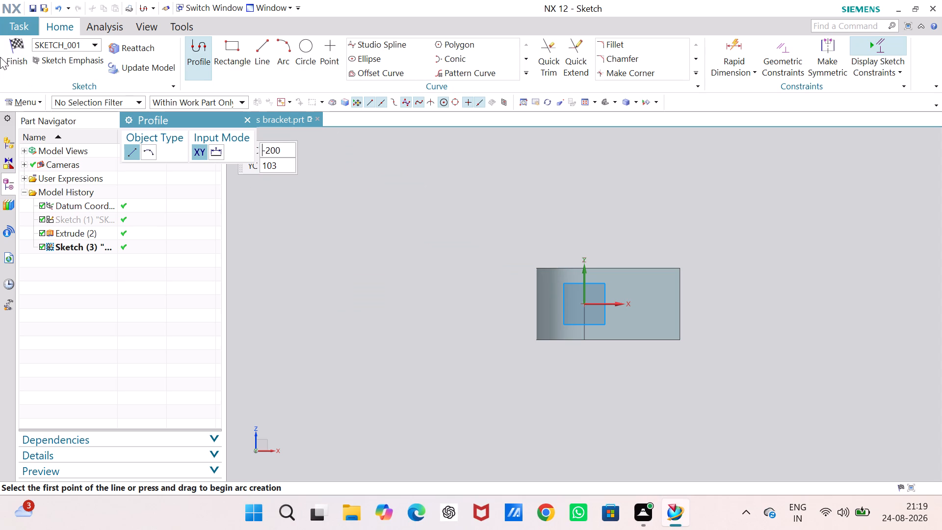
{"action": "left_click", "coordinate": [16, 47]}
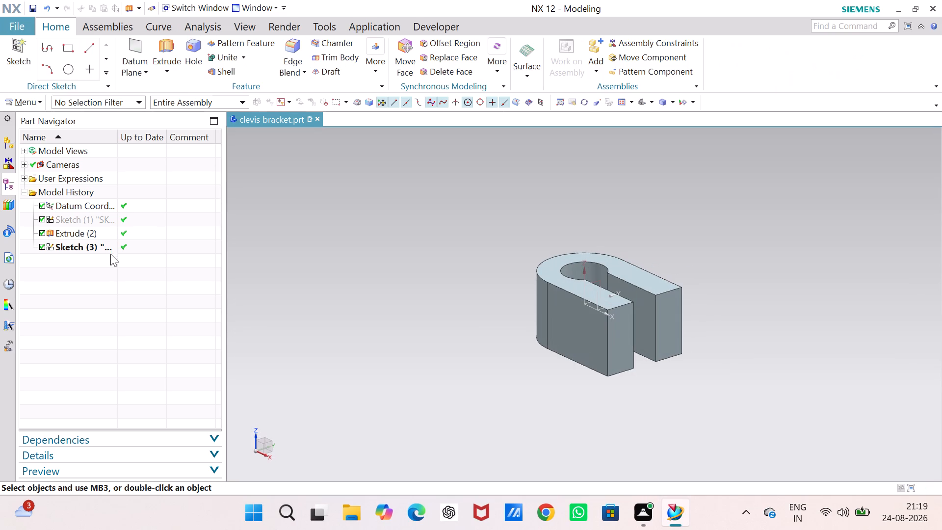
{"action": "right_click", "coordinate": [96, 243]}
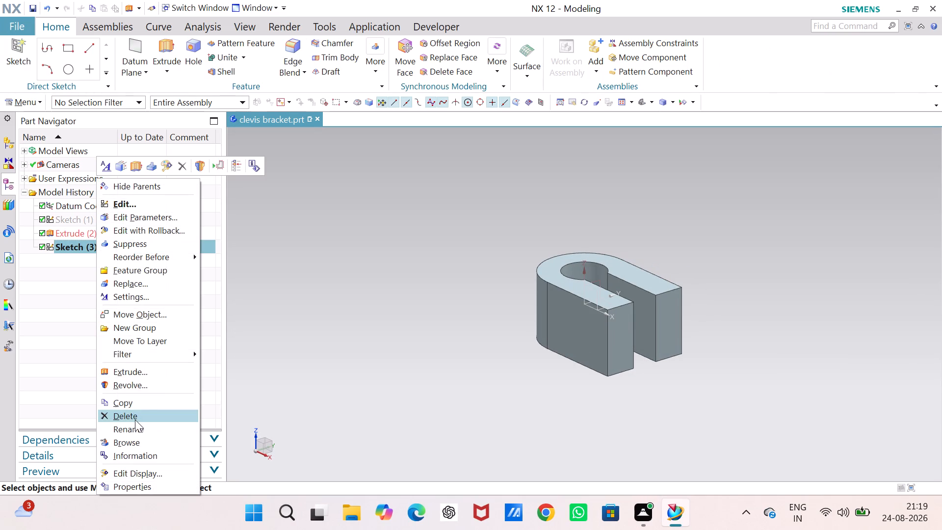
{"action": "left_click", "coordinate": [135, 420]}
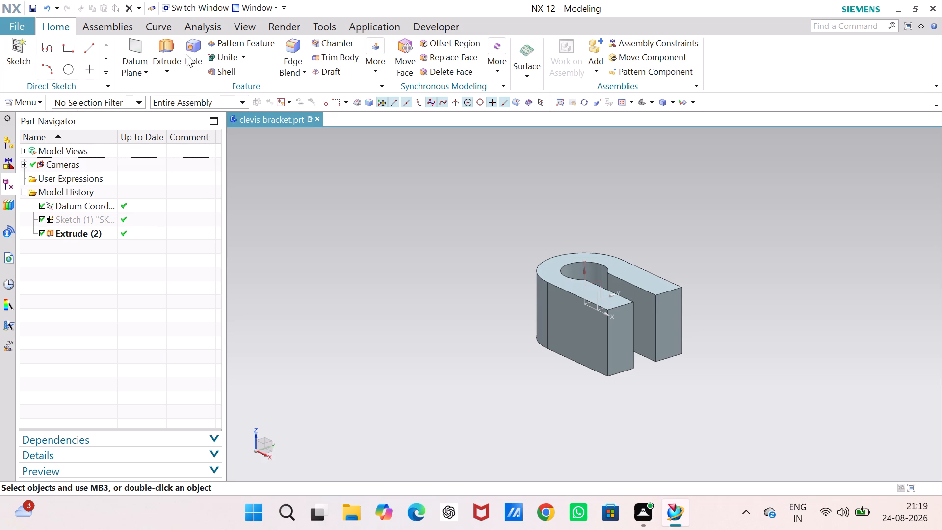
Start a general hole and place its centre point on the bracket's flat outer side face, about 25 mm from the open-end edge.
{"action": "left_click", "coordinate": [189, 47]}
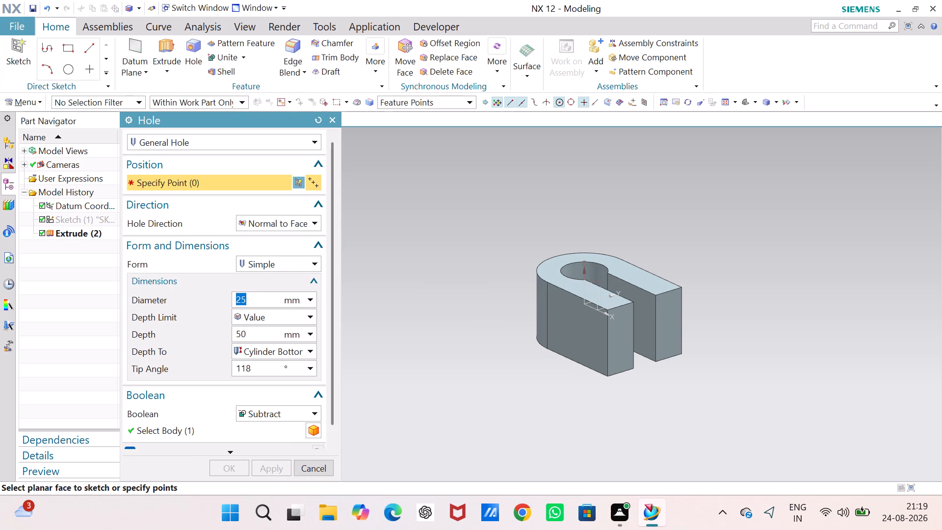
{"action": "left_click", "coordinate": [582, 327]}
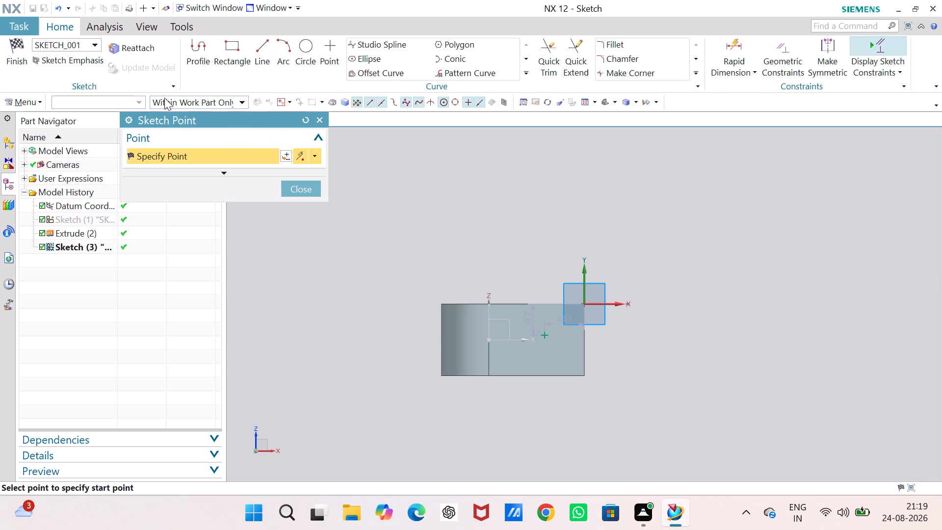
{"action": "left_click", "coordinate": [320, 123]}
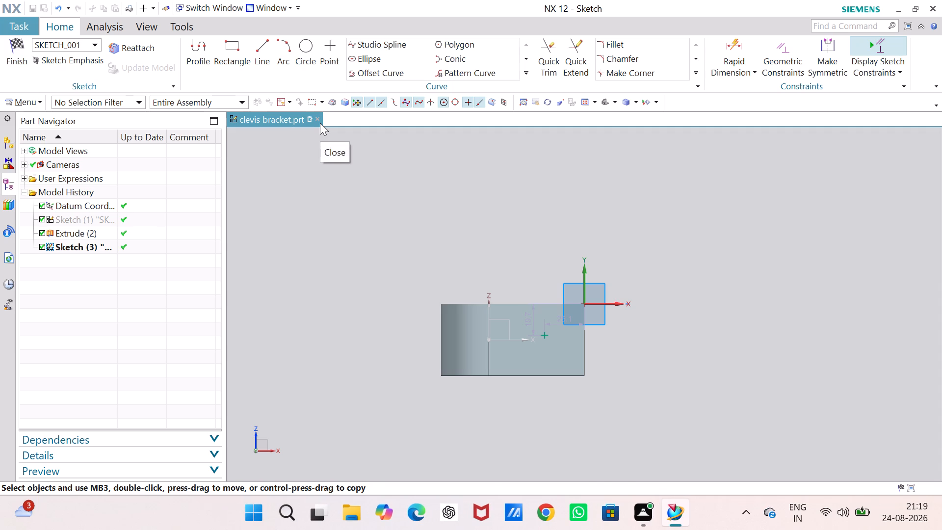
Move the hole point's horizontal dimension below the bracket and set its distance from the open-end edge to 24 mm.
{"action": "left_click_drag", "start_coordinate": [556, 321], "coordinate": [564, 386]}
{"action": "double_click", "coordinate": [564, 386]}
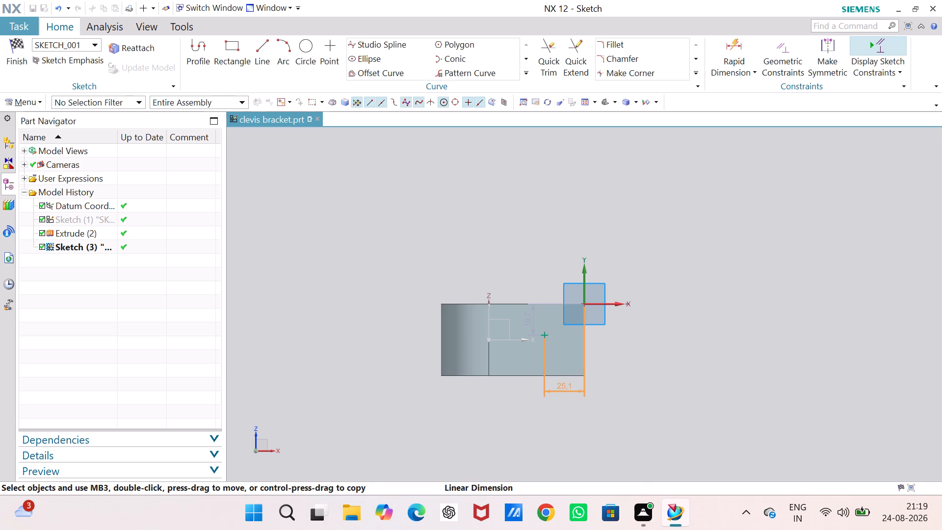
{"action": "type", "text": "24"}
{"action": "key", "text": "Return"}
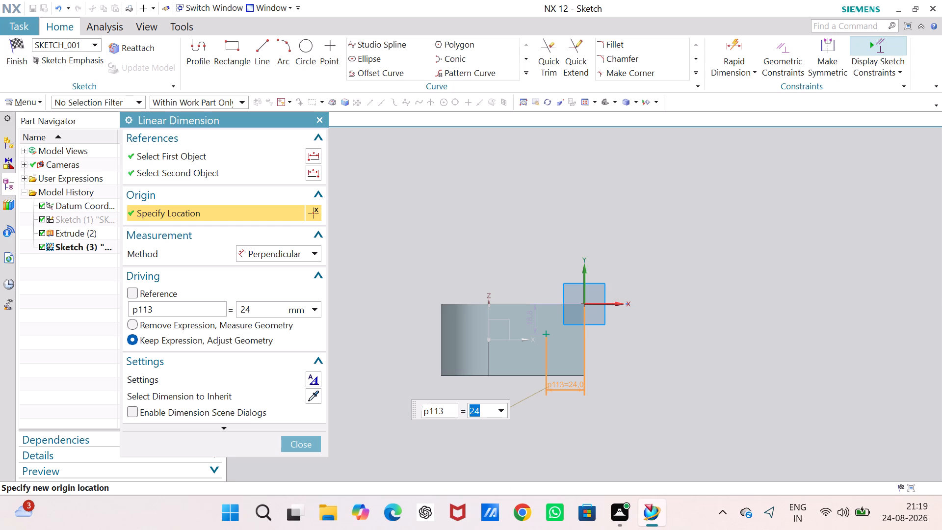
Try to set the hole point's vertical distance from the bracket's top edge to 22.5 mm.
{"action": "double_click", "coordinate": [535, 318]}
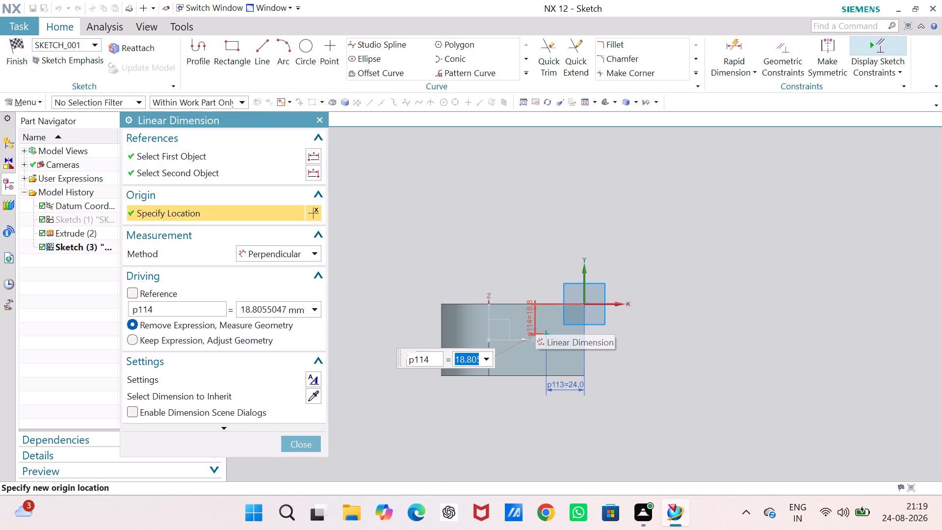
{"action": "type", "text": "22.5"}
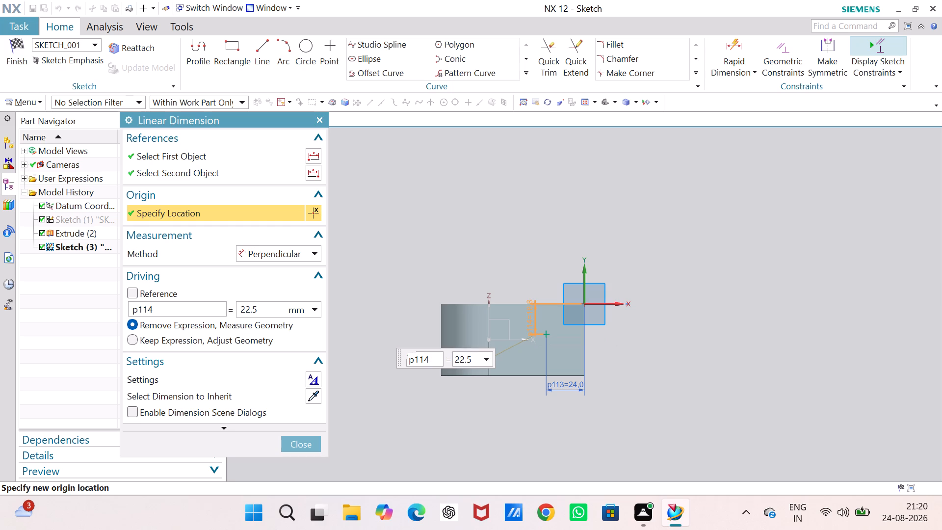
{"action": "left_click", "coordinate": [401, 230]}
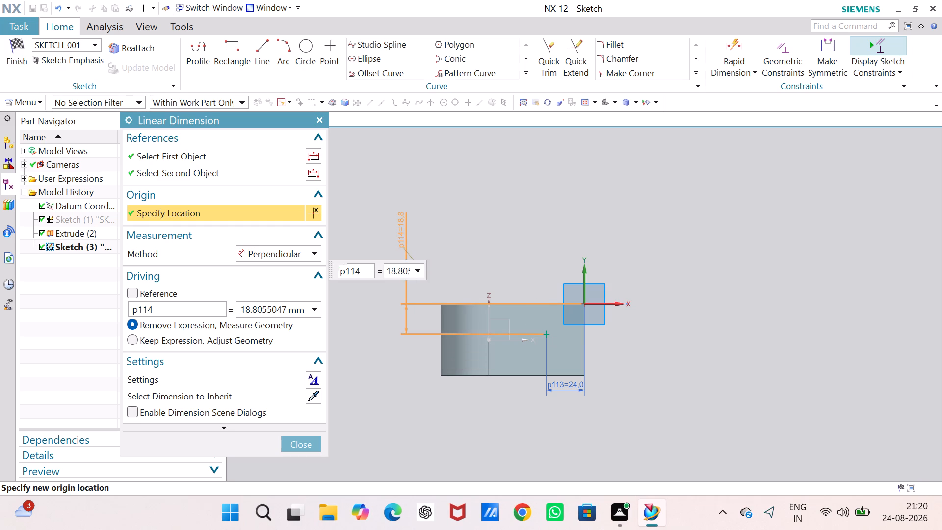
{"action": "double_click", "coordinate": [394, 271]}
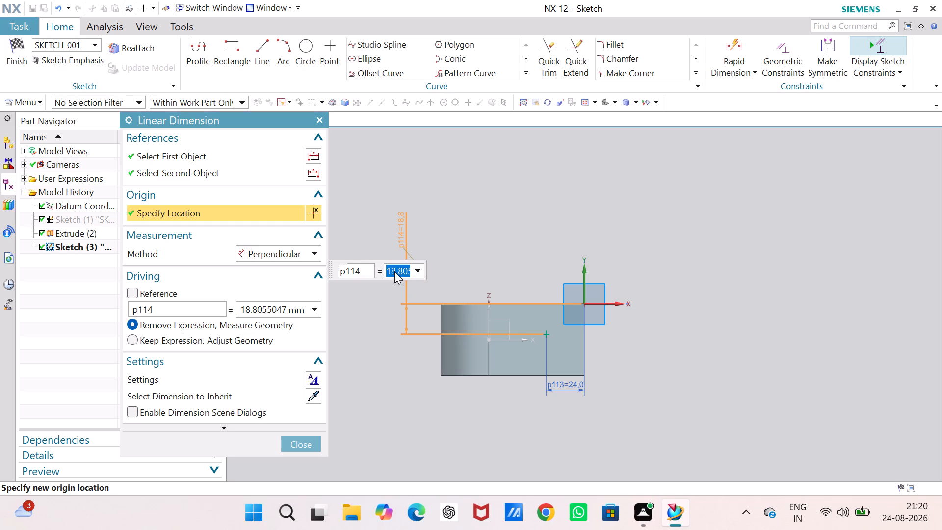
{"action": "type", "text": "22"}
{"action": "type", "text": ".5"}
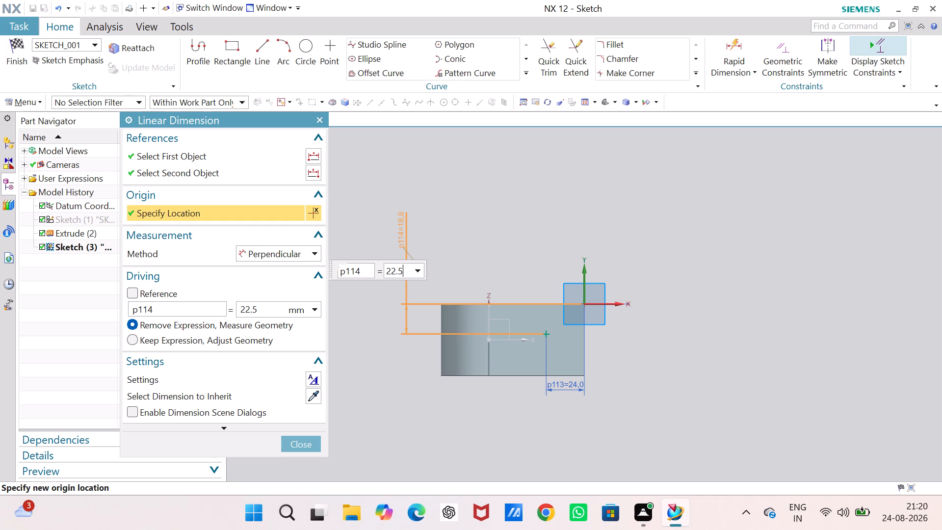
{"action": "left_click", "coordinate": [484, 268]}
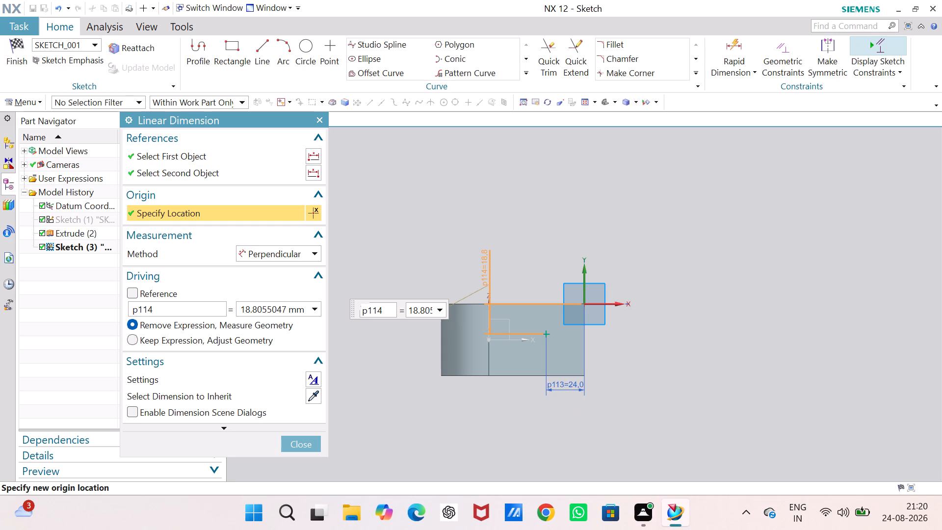
Set the hole point's vertical distance from the bracket's top edge to 22.5 mm and finish the sketch.
{"action": "middle_click_drag", "start_coordinate": [532, 407], "coordinate": [523, 434]}
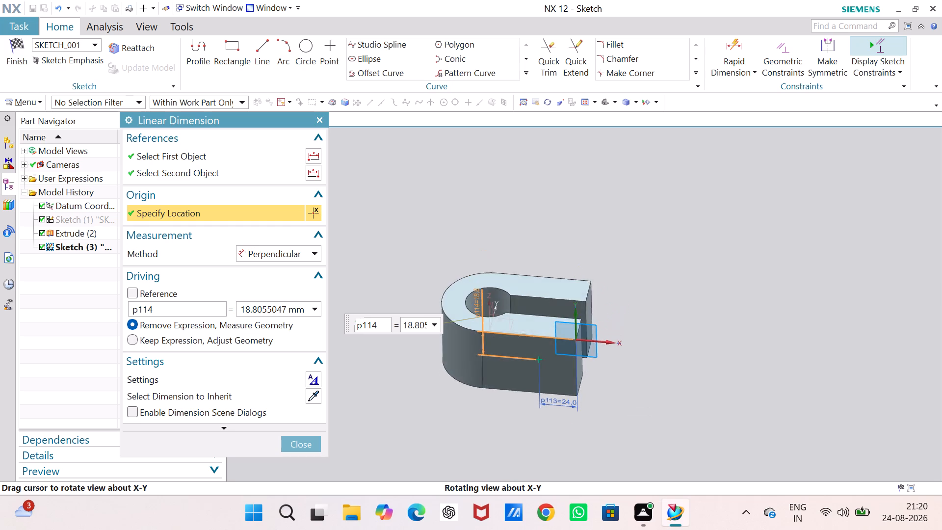
{"action": "middle_click_drag", "start_coordinate": [523, 434], "coordinate": [536, 434]}
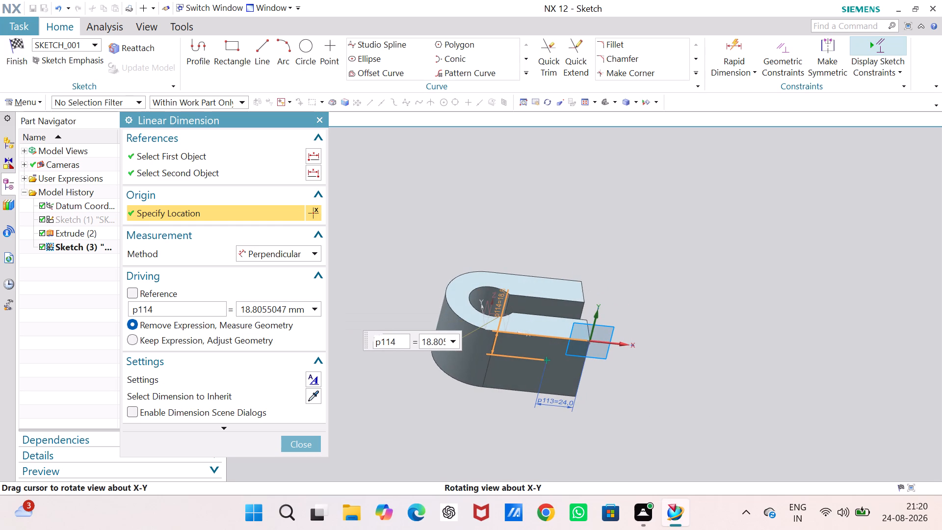
{"action": "middle_click_drag", "start_coordinate": [536, 434], "coordinate": [534, 408]}
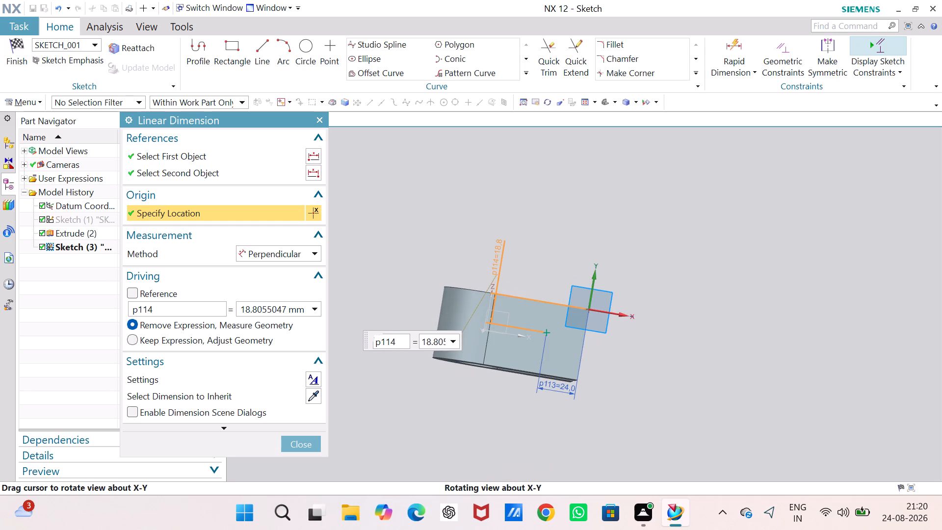
{"action": "middle_click_drag", "start_coordinate": [534, 408], "coordinate": [534, 410]}
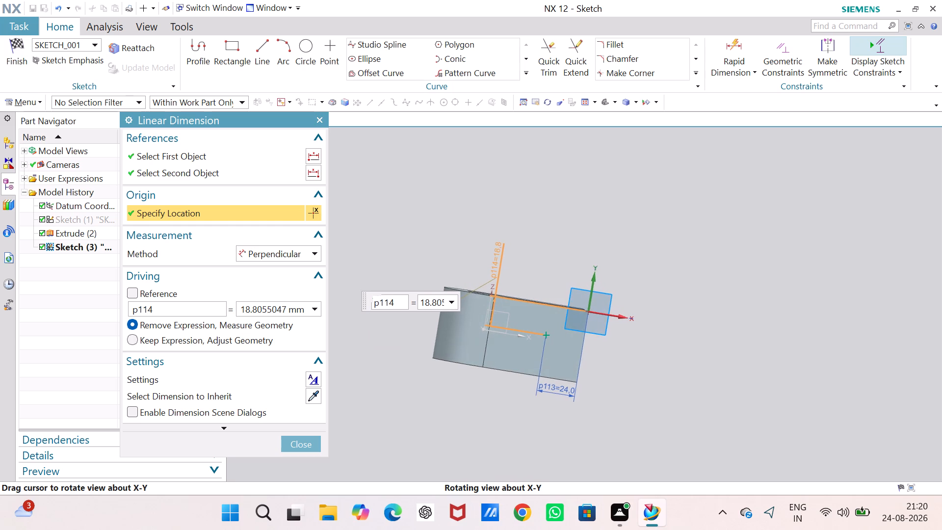
{"action": "middle_click_drag", "start_coordinate": [534, 410], "coordinate": [530, 410]}
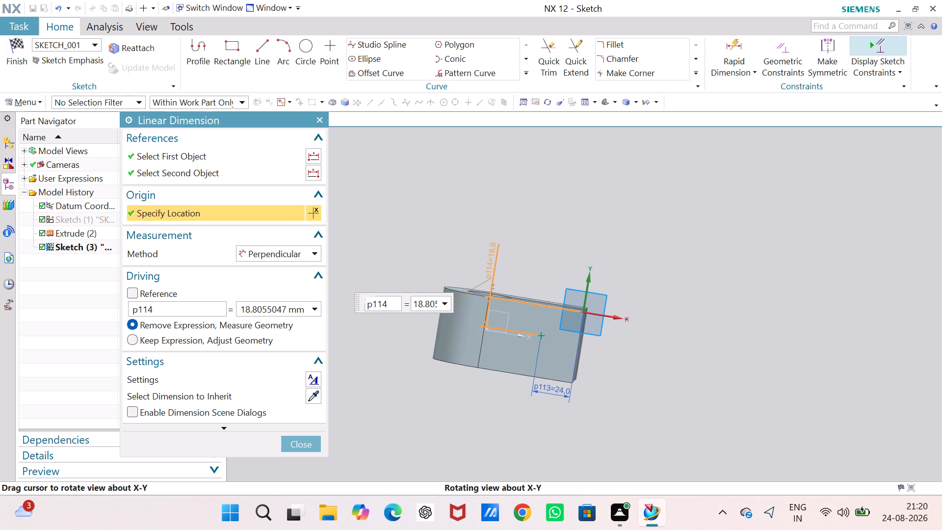
{"action": "middle_click_drag", "start_coordinate": [530, 410], "coordinate": [531, 418]}
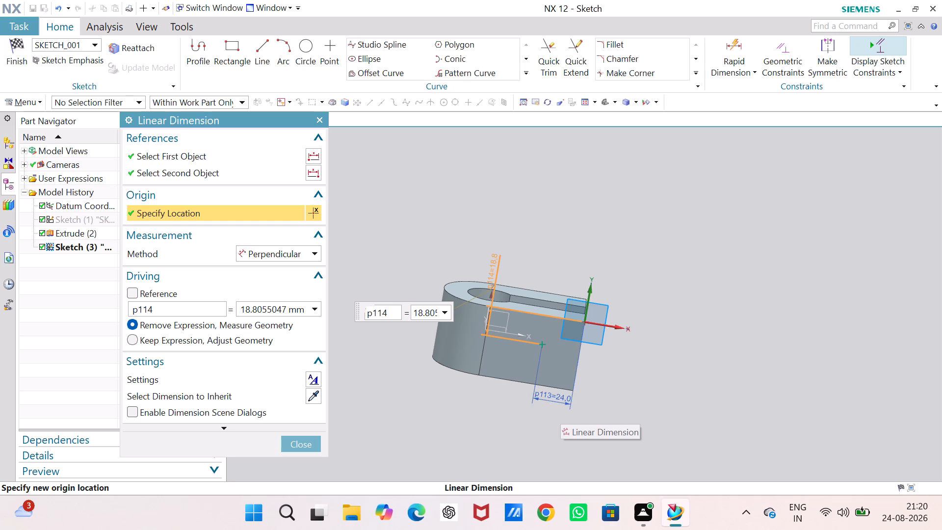
{"action": "double_click", "coordinate": [273, 307]}
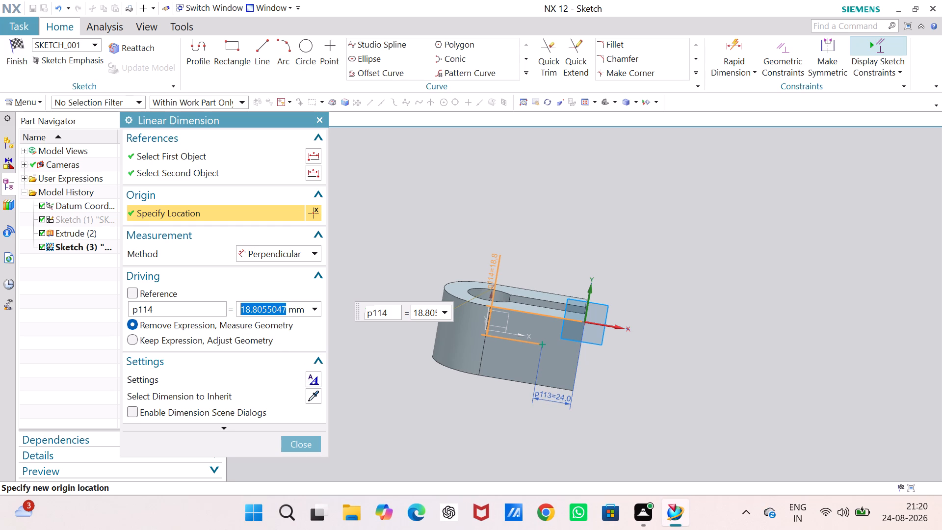
{"action": "type", "text": "22"}
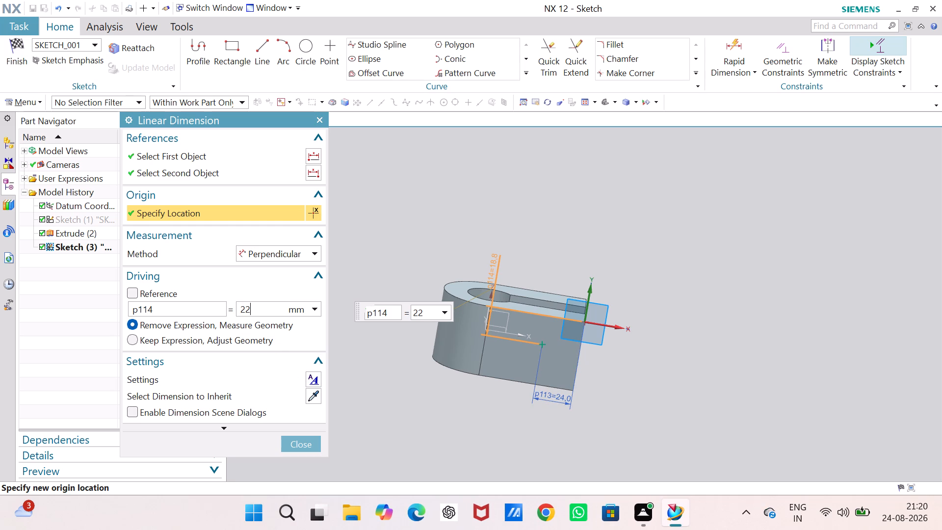
{"action": "type", "text": ".5"}
{"action": "left_click", "coordinate": [314, 447]}
{"action": "left_click", "coordinate": [347, 404]}
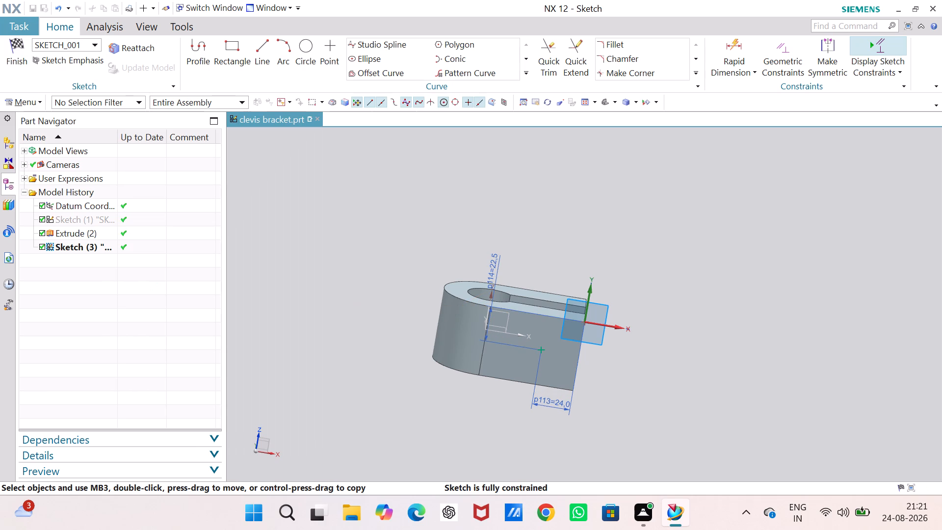
{"action": "middle_click_drag", "start_coordinate": [349, 394], "coordinate": [319, 366]}
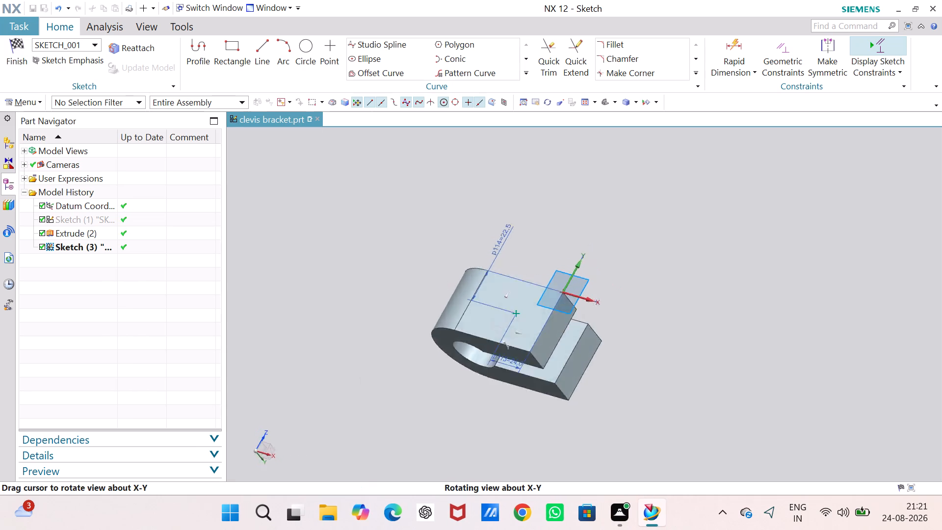
{"action": "middle_click_drag", "start_coordinate": [319, 366], "coordinate": [347, 404]}
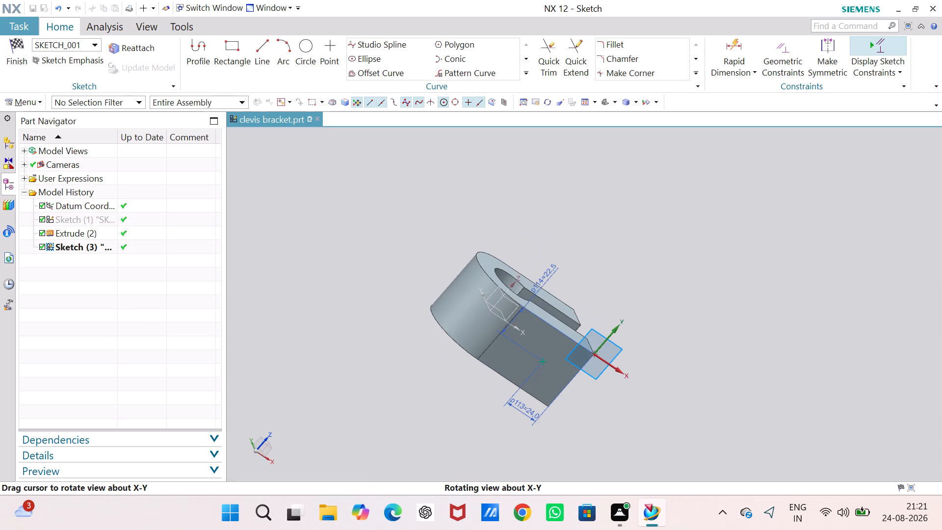
{"action": "middle_click_drag", "start_coordinate": [347, 404], "coordinate": [335, 398]}
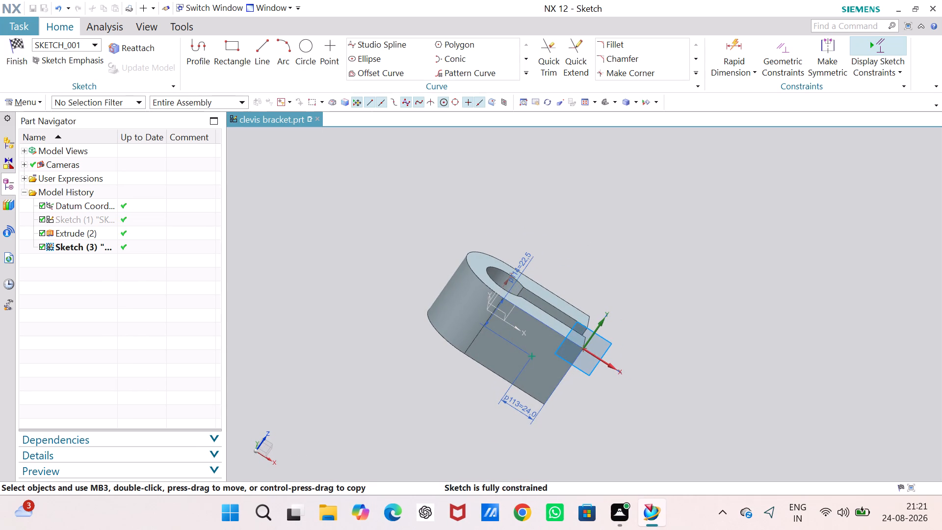
{"action": "left_click", "coordinate": [13, 49]}
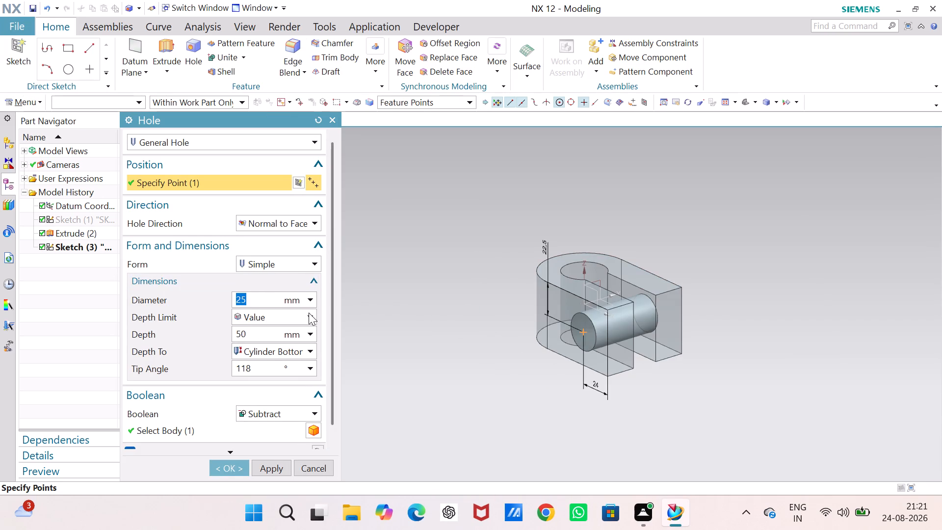
Make the hole counterbored, with a 24 mm counterbore diameter, 9 mm counterbore depth and 12 mm hole diameter.
{"action": "left_click", "coordinate": [303, 265]}
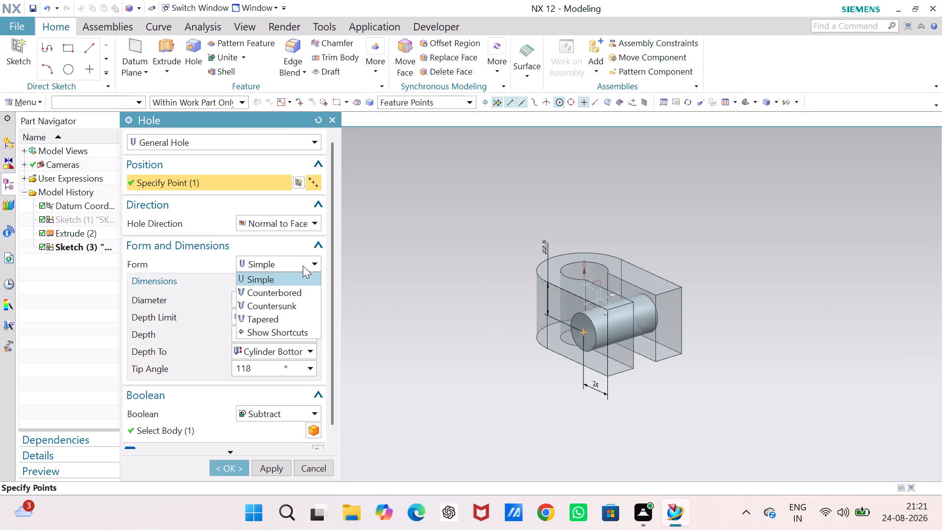
{"action": "left_click", "coordinate": [298, 291]}
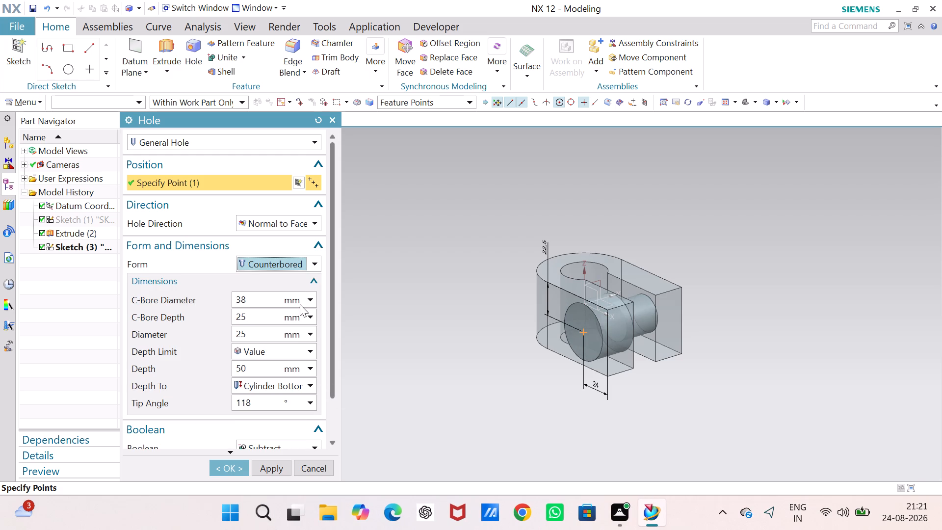
{"action": "double_click", "coordinate": [273, 300]}
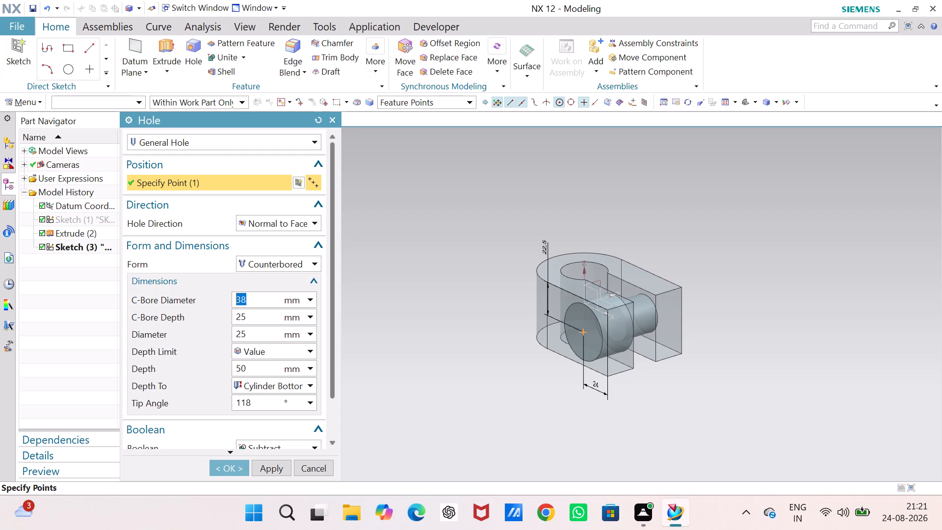
{"action": "type", "text": "24"}
{"action": "double_click", "coordinate": [271, 315]}
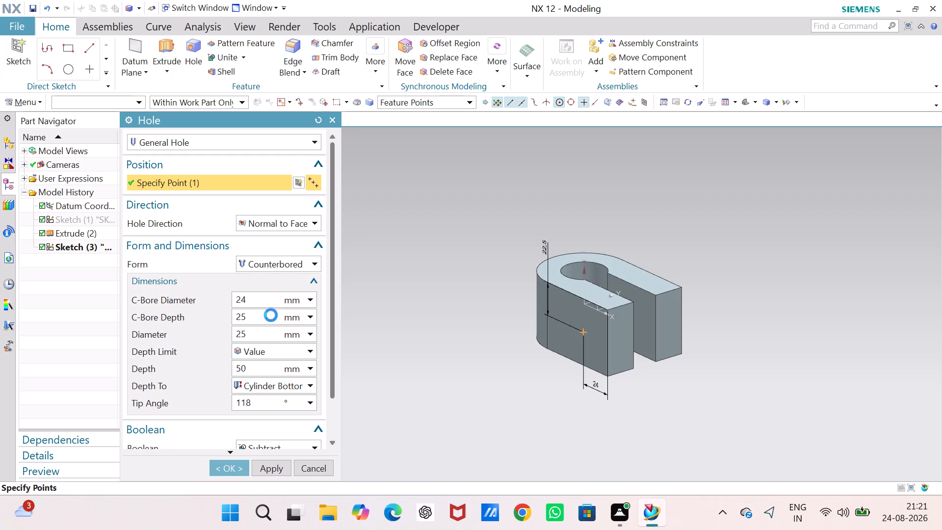
{"action": "key", "text": "9"}
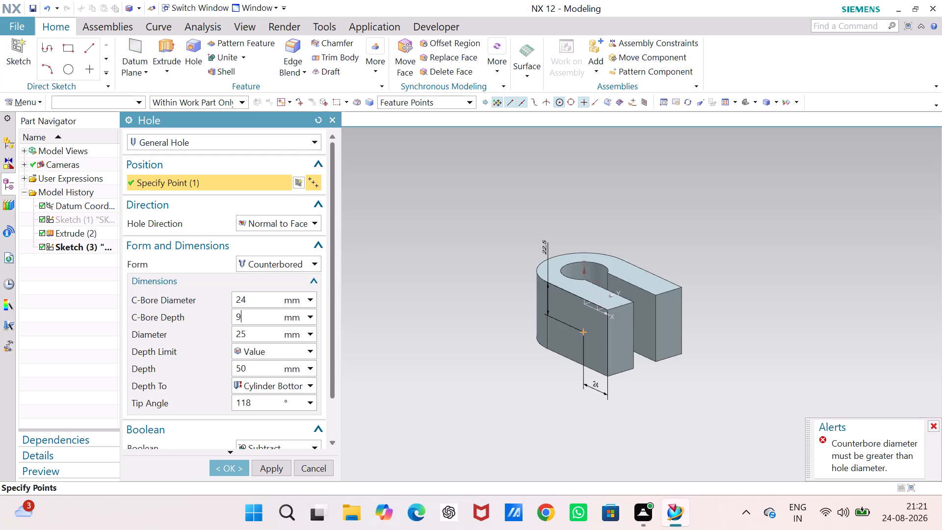
{"action": "left_click", "coordinate": [269, 334]}
{"action": "double_click", "coordinate": [269, 334]}
{"action": "type", "text": "12"}
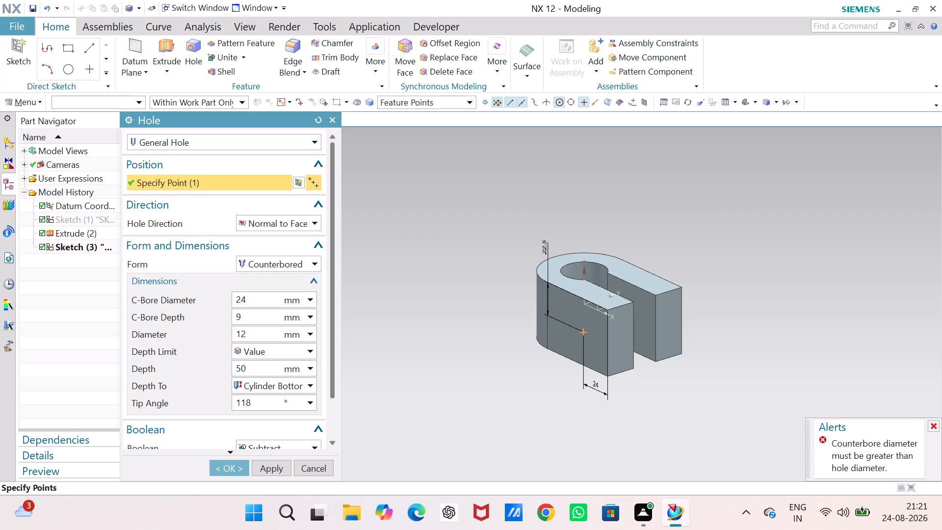
{"action": "left_click", "coordinate": [377, 355]}
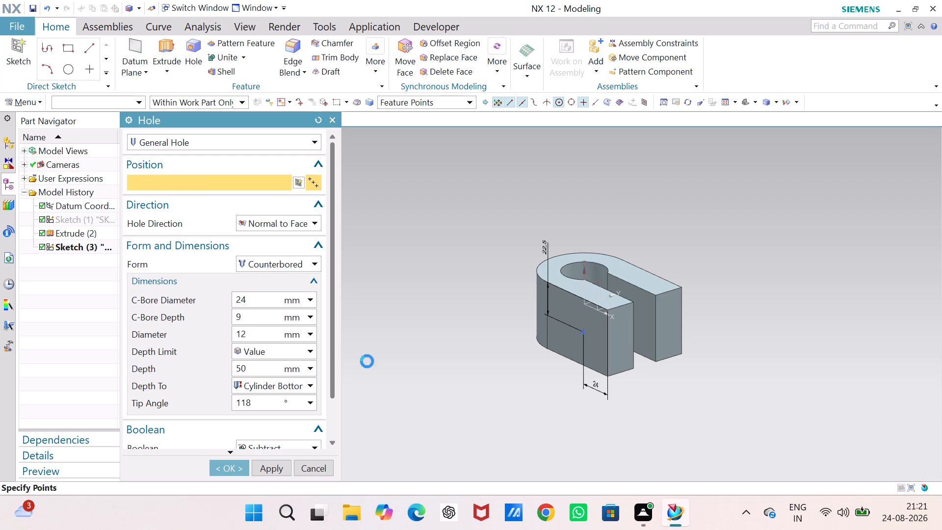
Set the hole depth to 11 mm, reselect the hole point sketch as its position, and create the counterbored hole.
{"action": "double_click", "coordinate": [269, 369]}
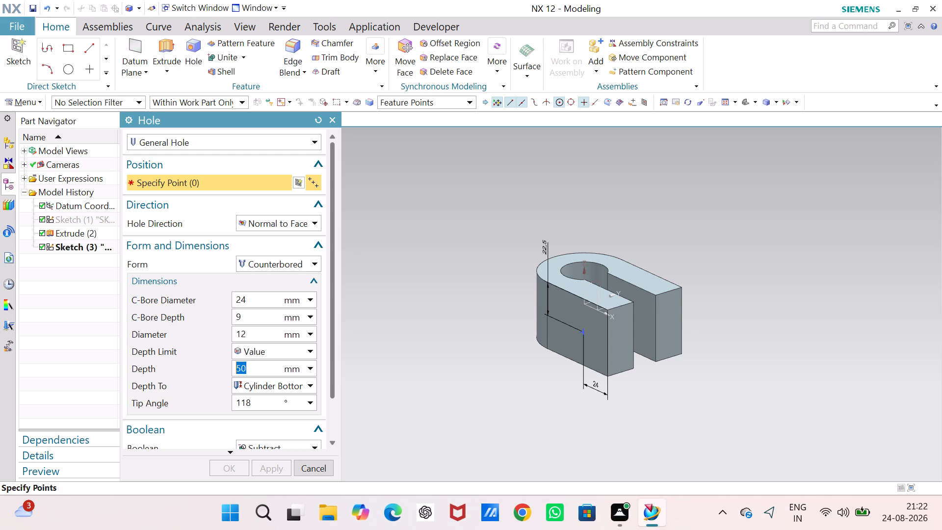
{"action": "type", "text": "11"}
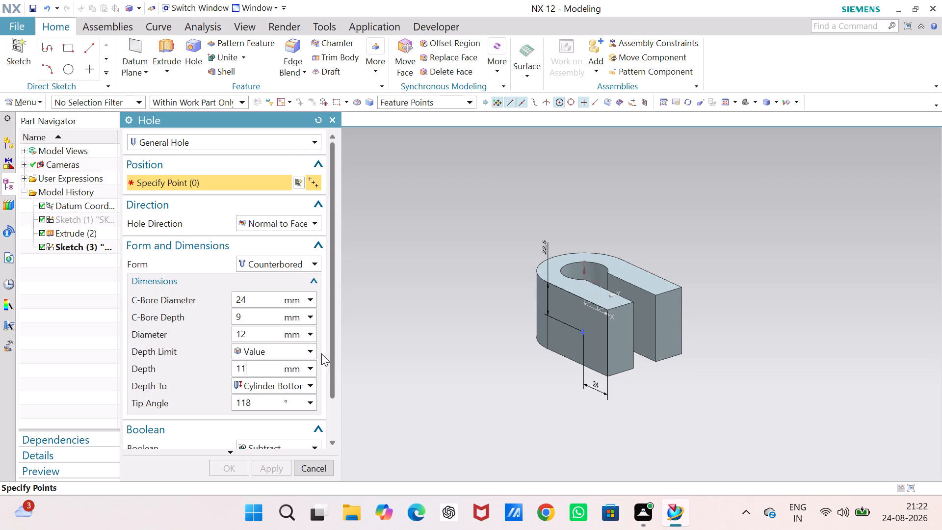
{"action": "left_click", "coordinate": [73, 247]}
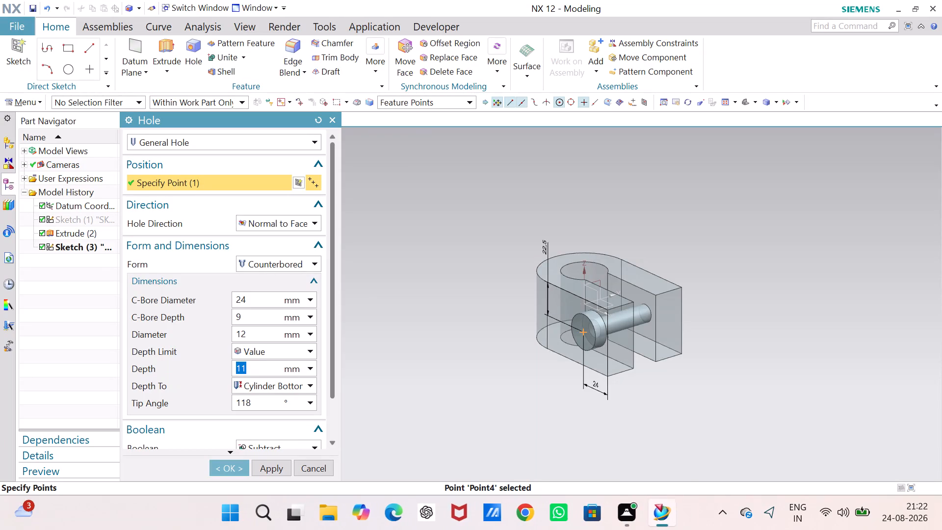
{"action": "middle_click_drag", "start_coordinate": [420, 379], "coordinate": [383, 386]}
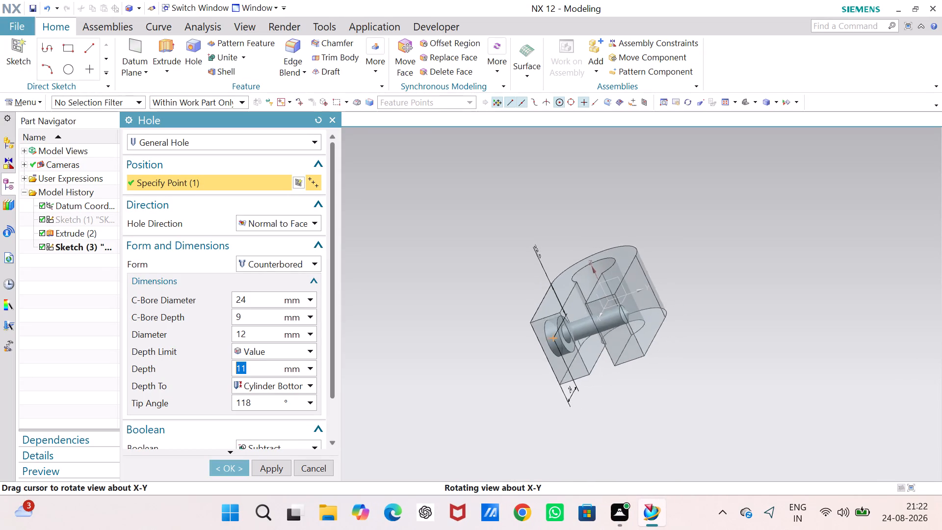
{"action": "middle_click_drag", "start_coordinate": [383, 386], "coordinate": [402, 388]}
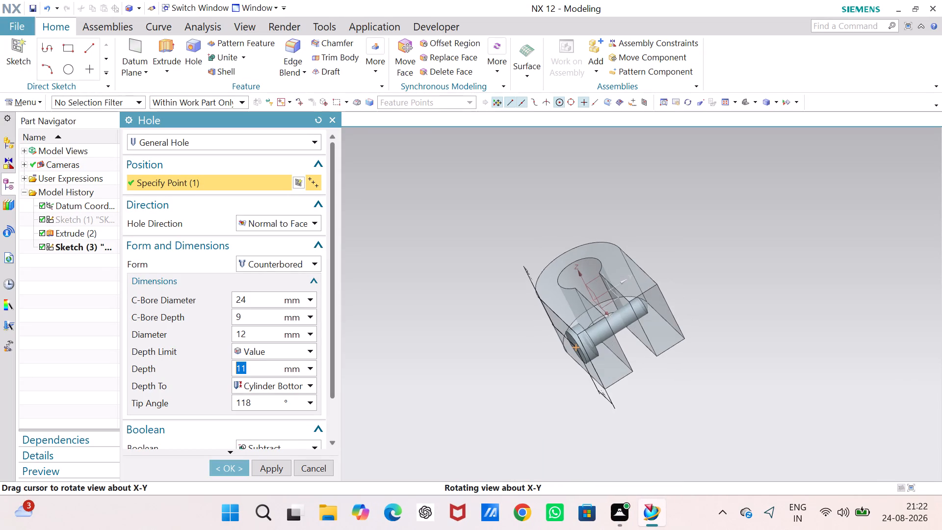
{"action": "middle_click_drag", "start_coordinate": [402, 388], "coordinate": [403, 387]}
{"action": "left_click", "coordinate": [236, 470]}
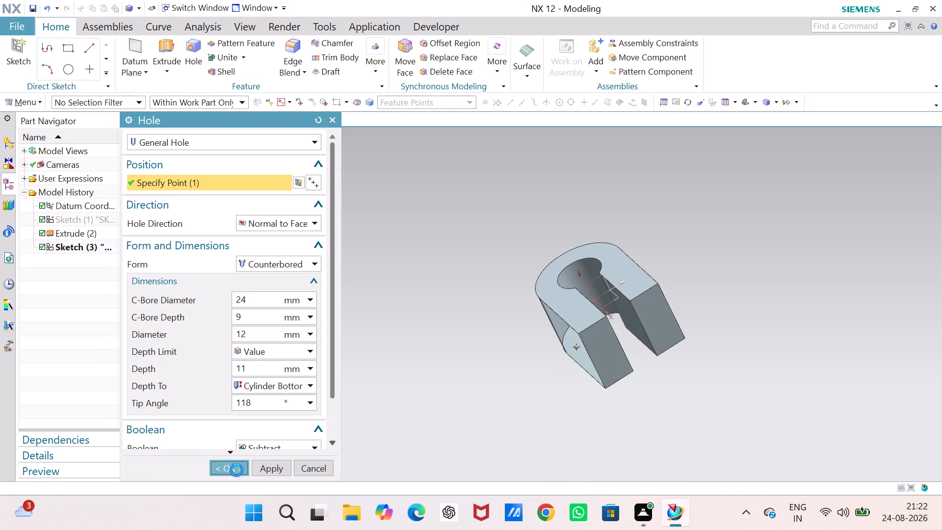
{"action": "left_click", "coordinate": [380, 381]}
{"action": "middle_click_drag", "start_coordinate": [380, 377], "coordinate": [419, 341]}
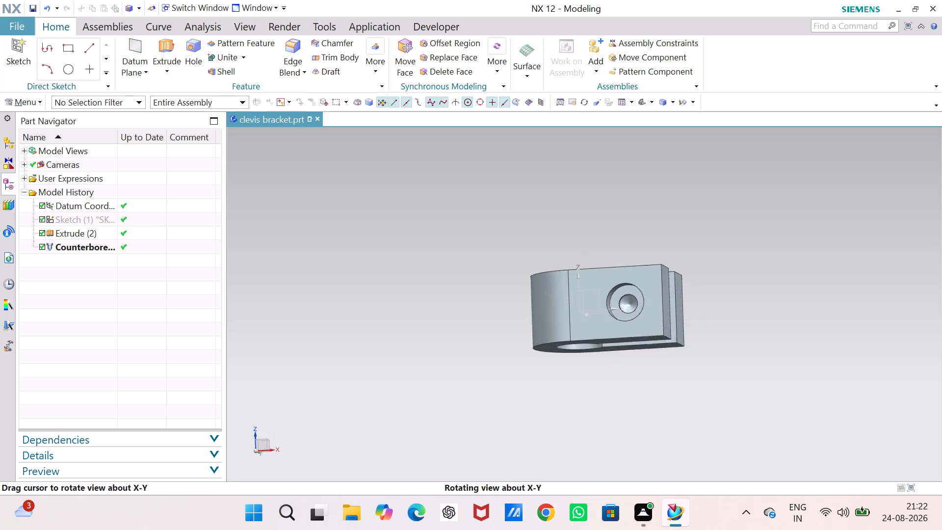
Reopen the counterbored hole in the bracket arm for editing with rollback.
{"action": "middle_click_drag", "start_coordinate": [419, 341], "coordinate": [423, 353]}
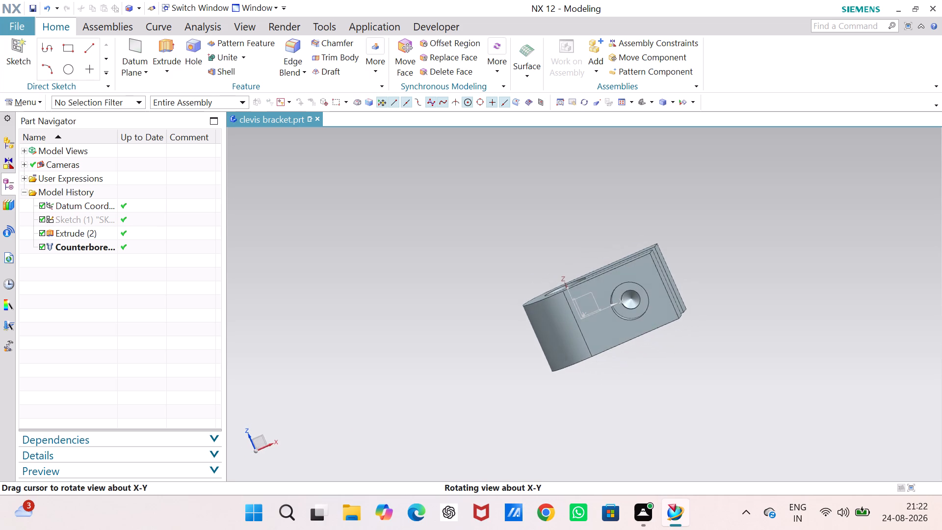
{"action": "middle_click_drag", "start_coordinate": [423, 353], "coordinate": [397, 378]}
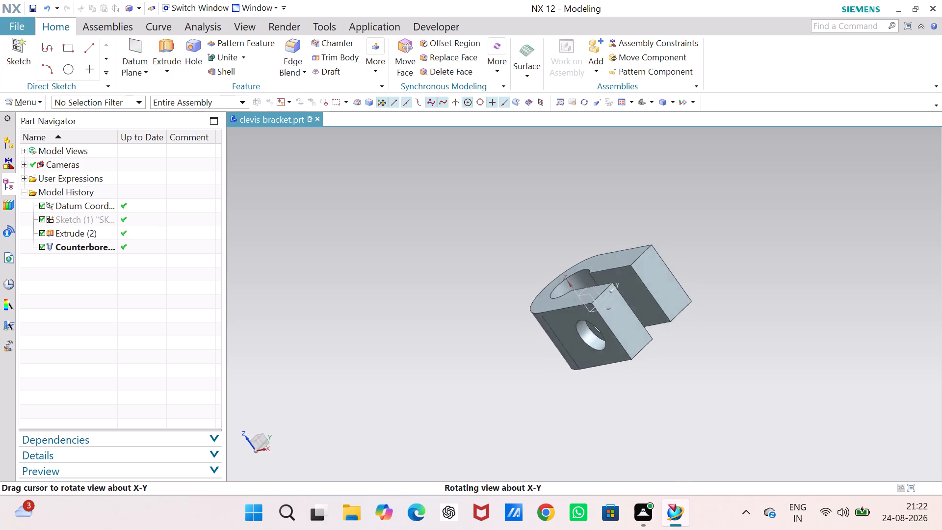
{"action": "middle_click_drag", "start_coordinate": [397, 378], "coordinate": [438, 334]}
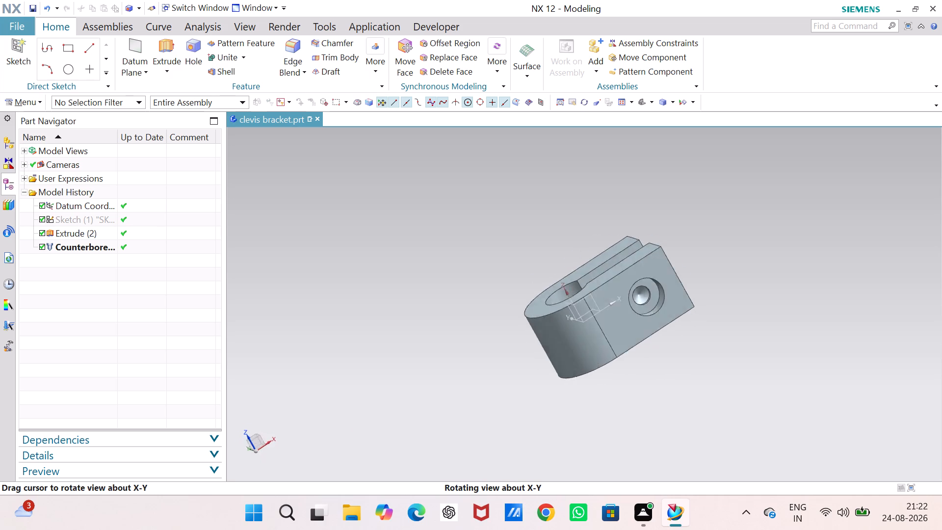
{"action": "middle_click_drag", "start_coordinate": [438, 334], "coordinate": [432, 345]}
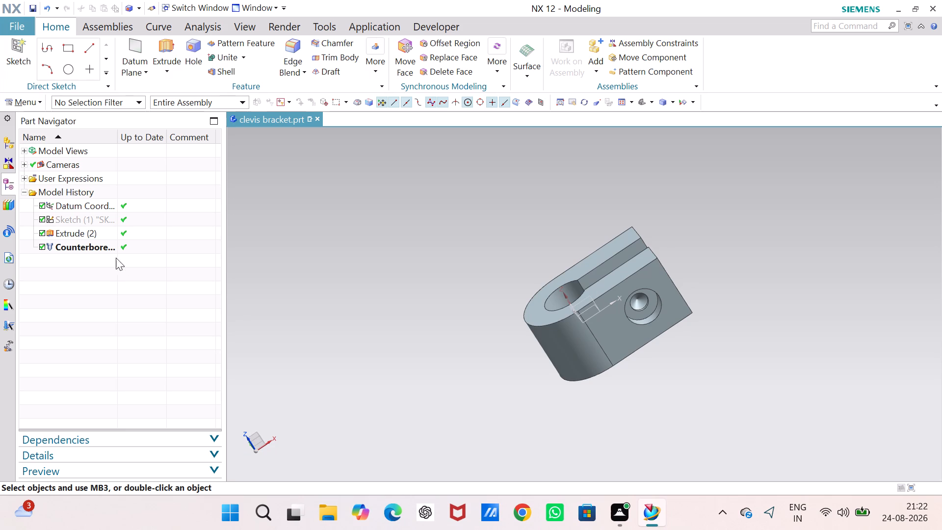
{"action": "left_click", "coordinate": [100, 249]}
{"action": "right_click", "coordinate": [100, 249]}
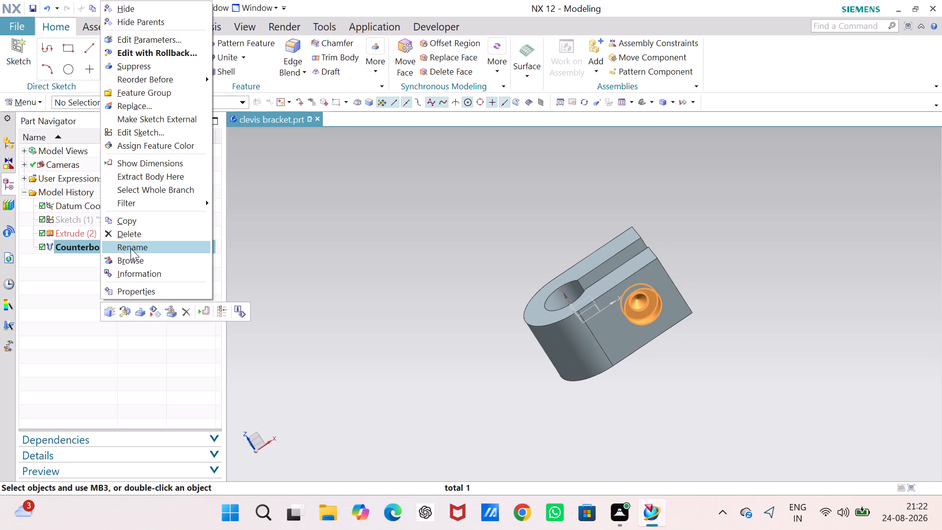
{"action": "left_click", "coordinate": [149, 52]}
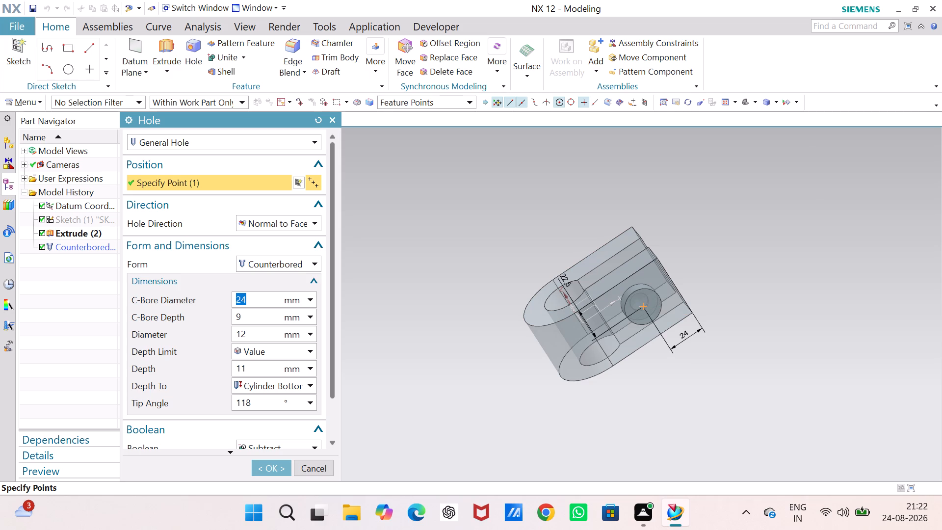
{"action": "middle_click_drag", "start_coordinate": [446, 294], "coordinate": [468, 335]}
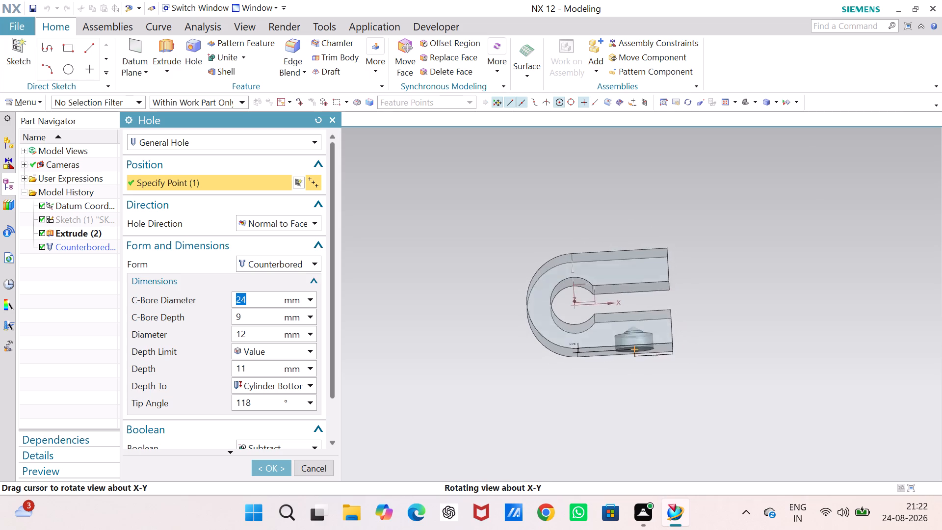
{"action": "middle_click_drag", "start_coordinate": [468, 335], "coordinate": [470, 329]}
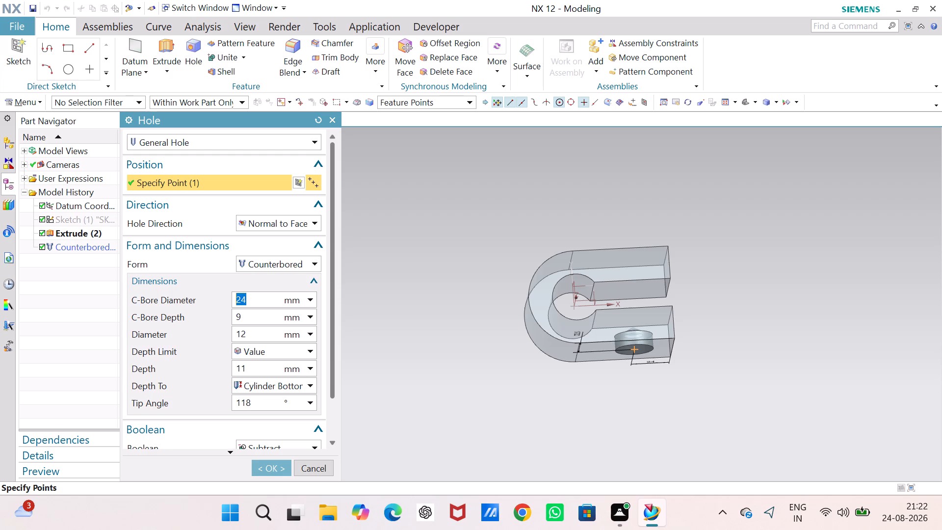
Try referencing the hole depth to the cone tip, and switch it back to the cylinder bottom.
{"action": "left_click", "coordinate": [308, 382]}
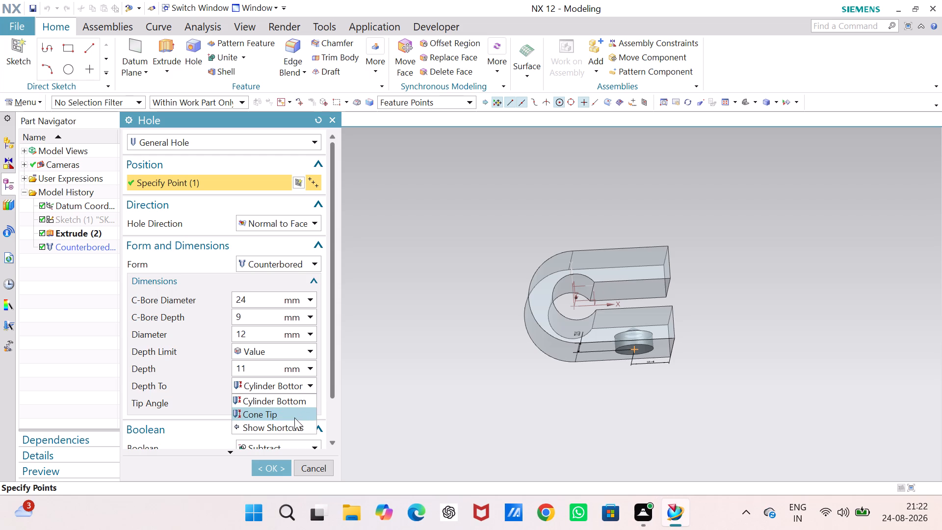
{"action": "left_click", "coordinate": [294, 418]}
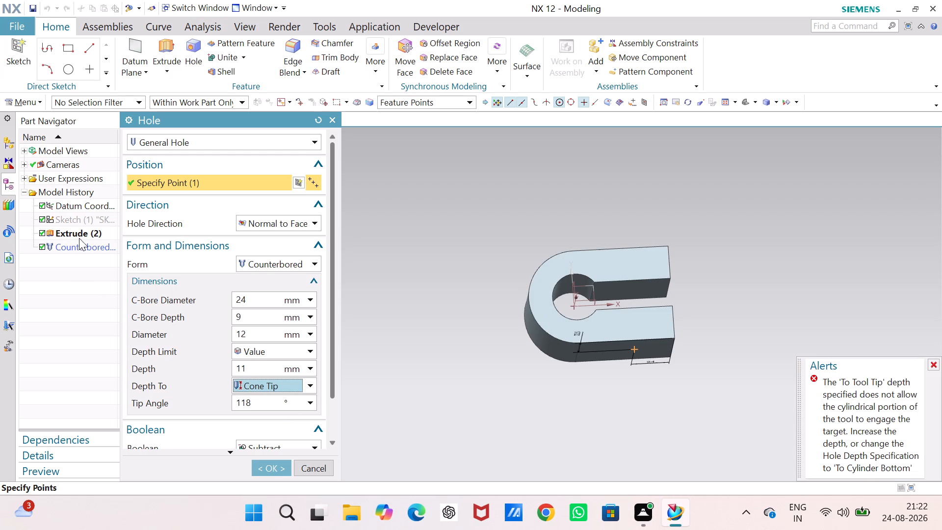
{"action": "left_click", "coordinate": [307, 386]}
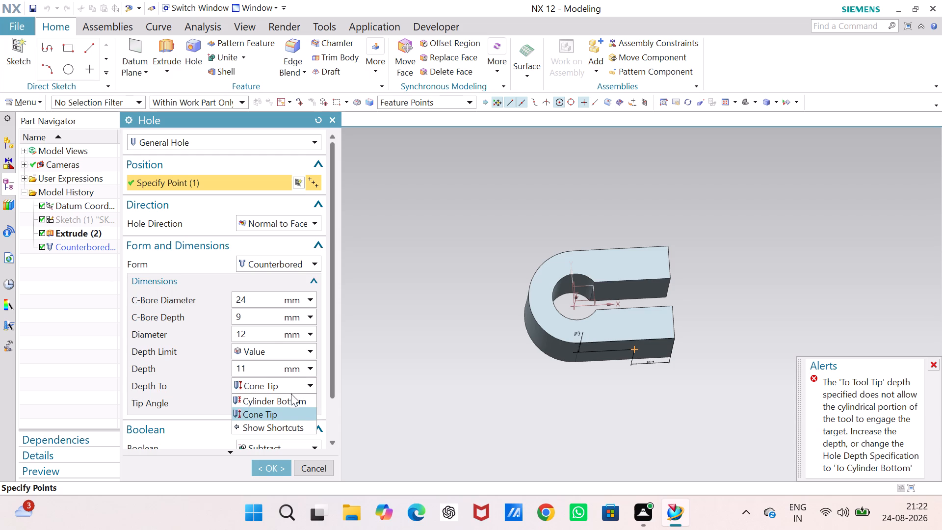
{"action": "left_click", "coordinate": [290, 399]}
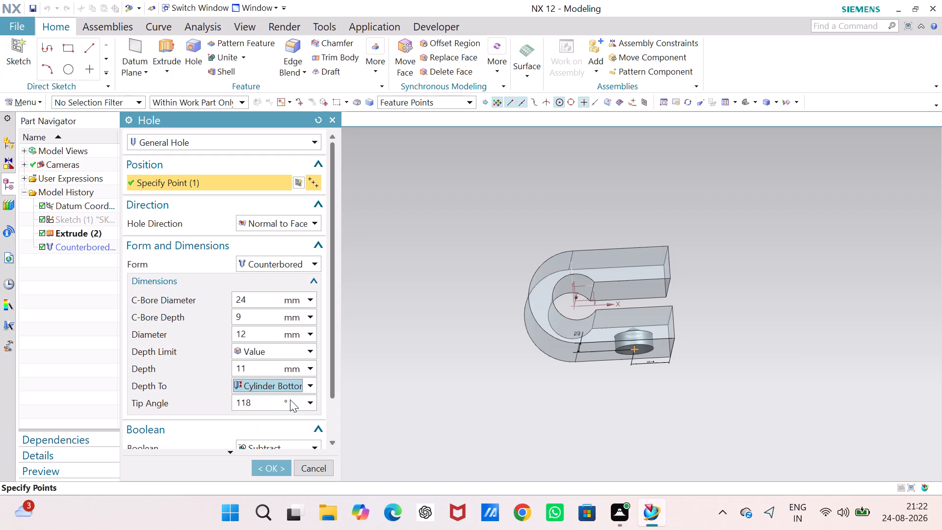
Keep the hole counterbored and normal to the face, set its depth limit to Until Next, and apply the edit.
{"action": "left_click", "coordinate": [317, 264]}
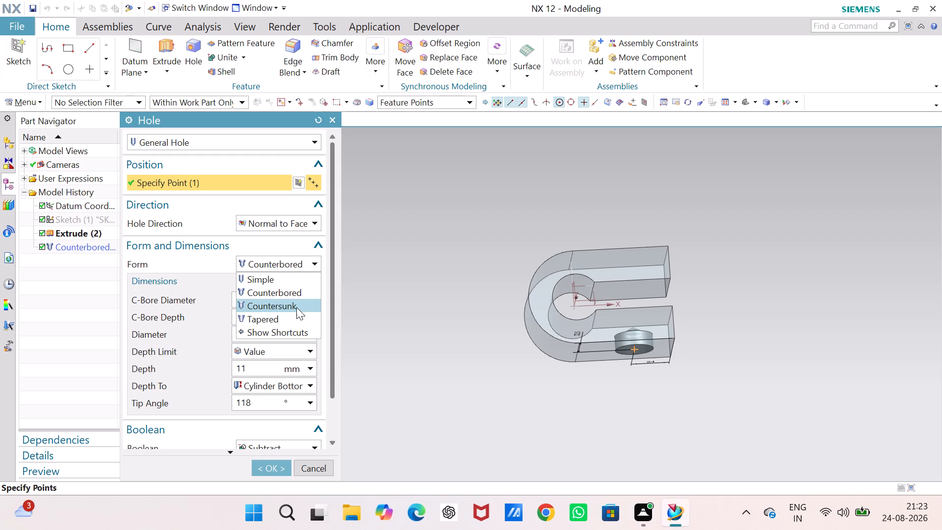
{"action": "left_click", "coordinate": [296, 295]}
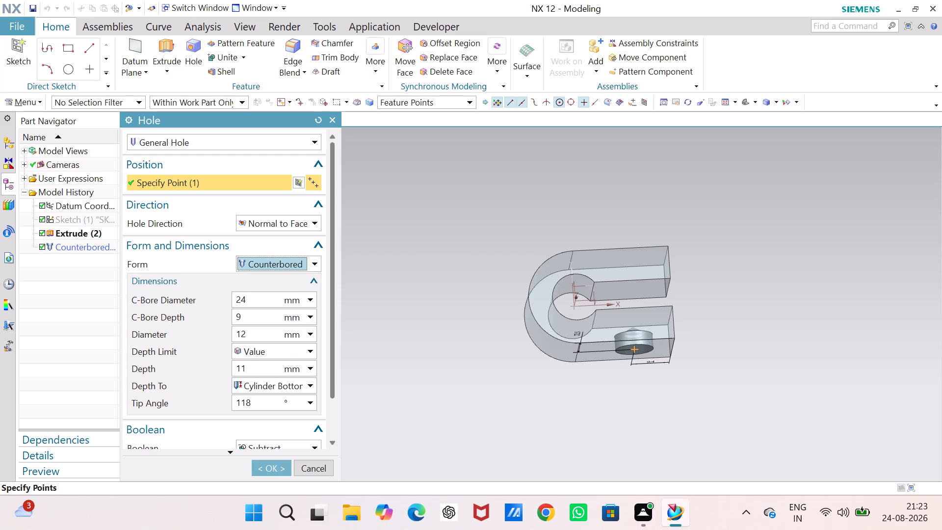
{"action": "middle_click_drag", "start_coordinate": [349, 325], "coordinate": [286, 296]}
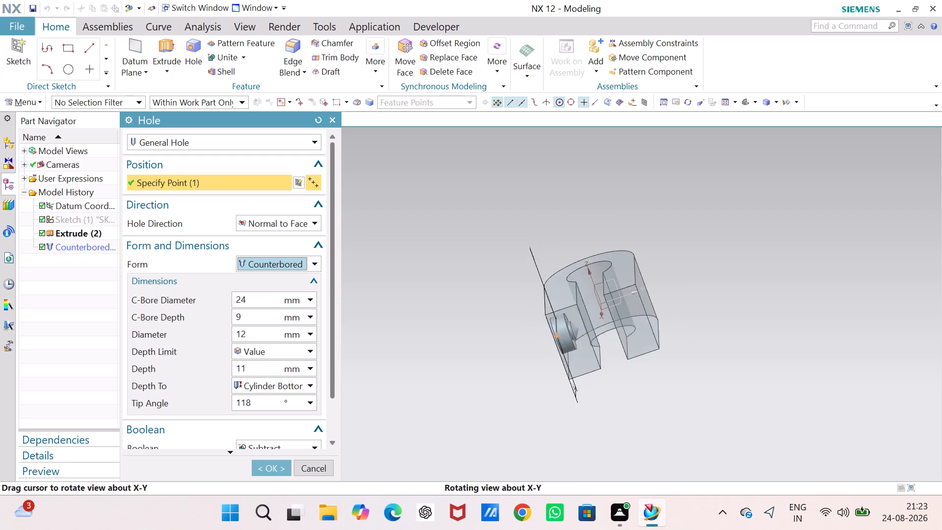
{"action": "middle_click_drag", "start_coordinate": [286, 296], "coordinate": [280, 293]}
{"action": "left_click", "coordinate": [314, 223]}
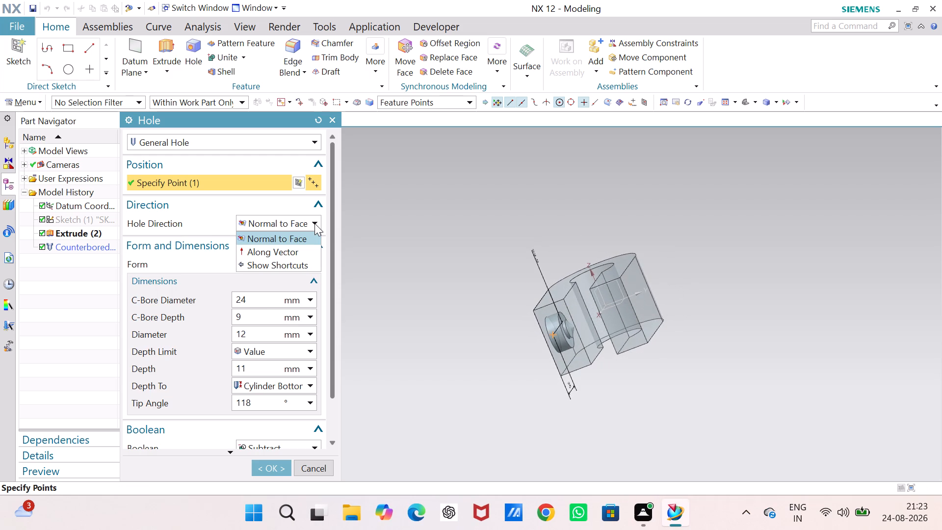
{"action": "left_click", "coordinate": [314, 223]}
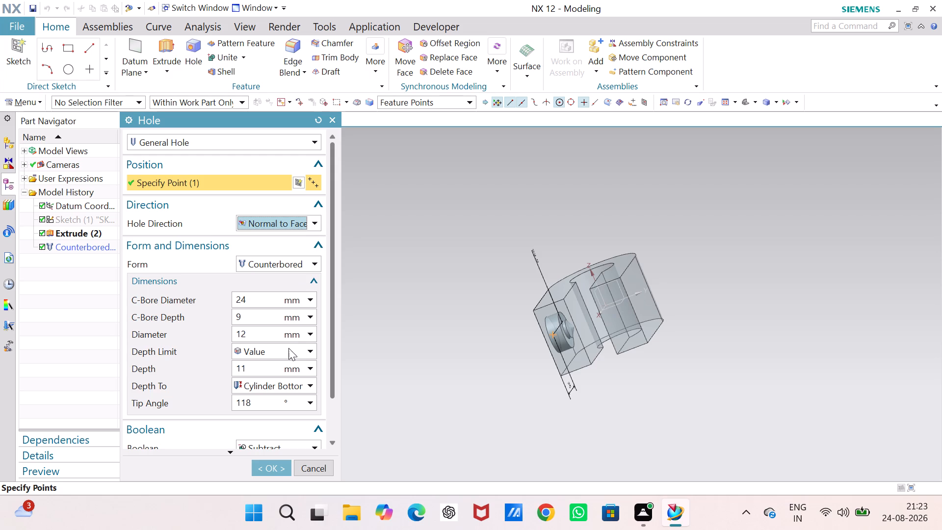
{"action": "left_click", "coordinate": [312, 350]}
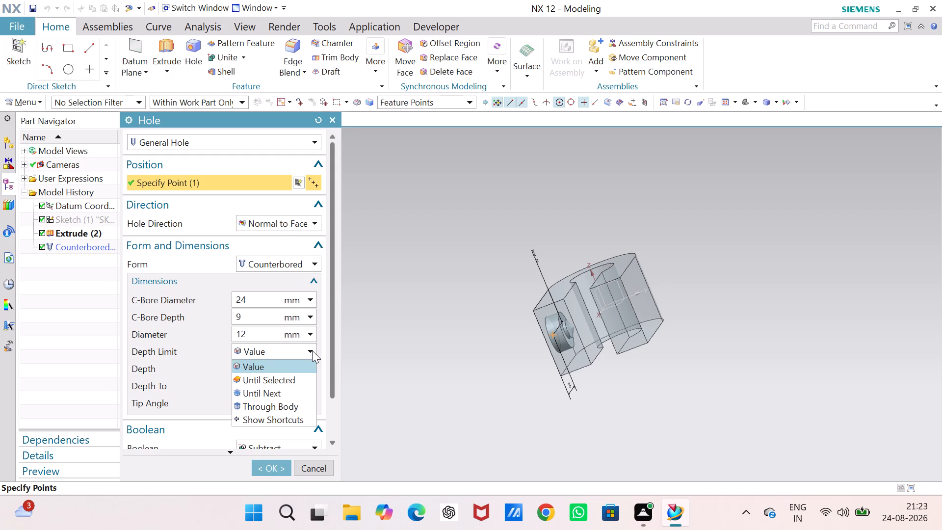
{"action": "left_click", "coordinate": [297, 393]}
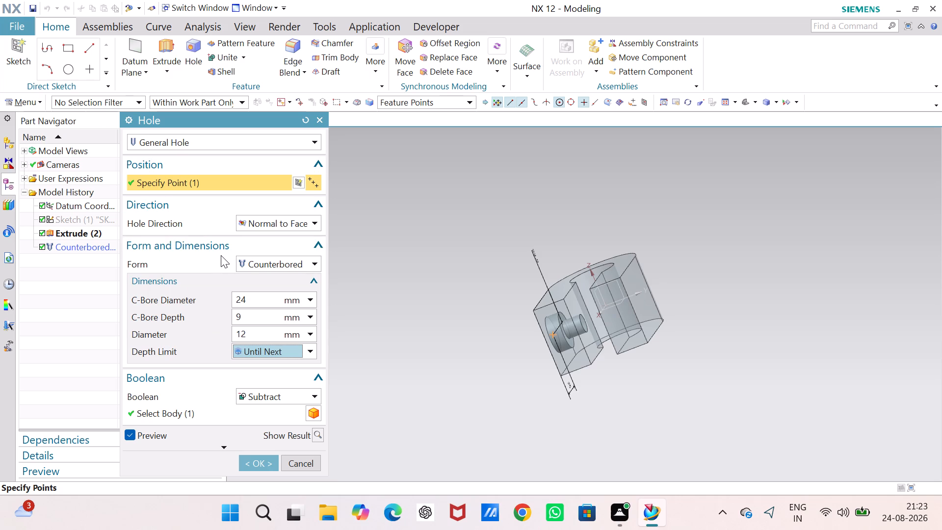
{"action": "left_click", "coordinate": [264, 467]}
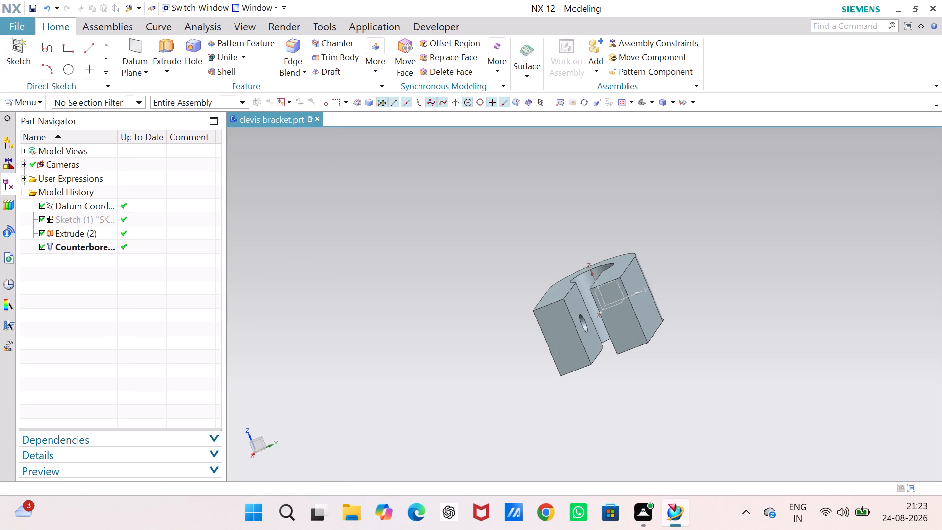
Mirror the counterbored hole onto the bracket's opposite arm about the existing datum X-Z plane.
{"action": "left_click", "coordinate": [329, 394]}
{"action": "middle_click_drag", "start_coordinate": [331, 384], "coordinate": [437, 368]}
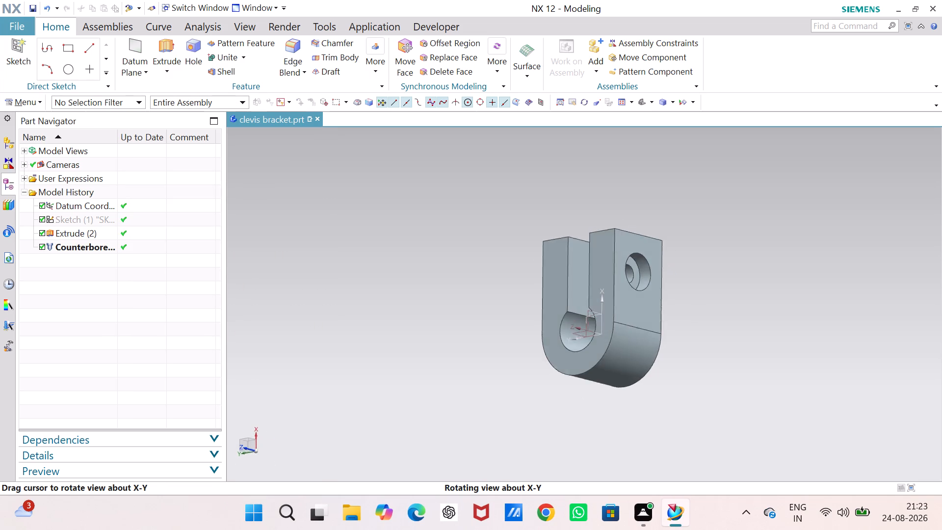
{"action": "middle_click_drag", "start_coordinate": [437, 368], "coordinate": [475, 392]}
{"action": "right_click", "coordinate": [438, 344]}
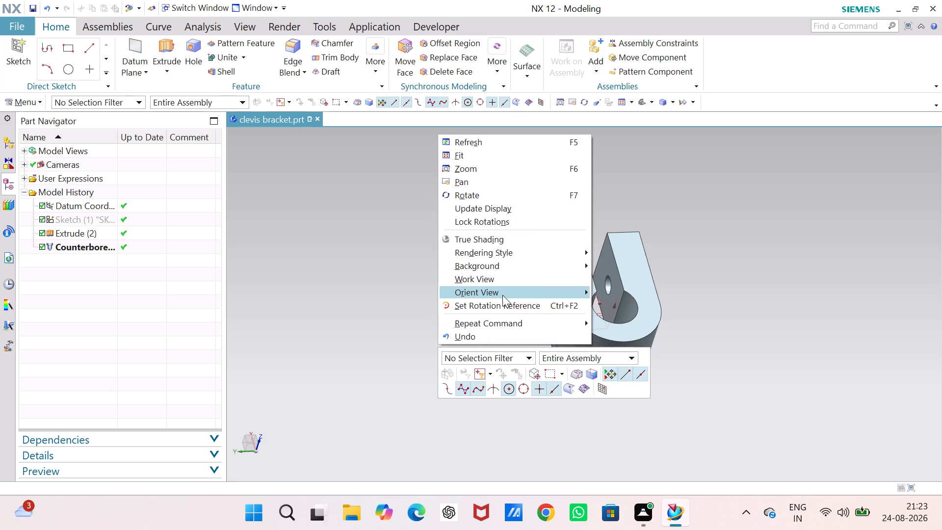
{"action": "left_click", "coordinate": [634, 307]}
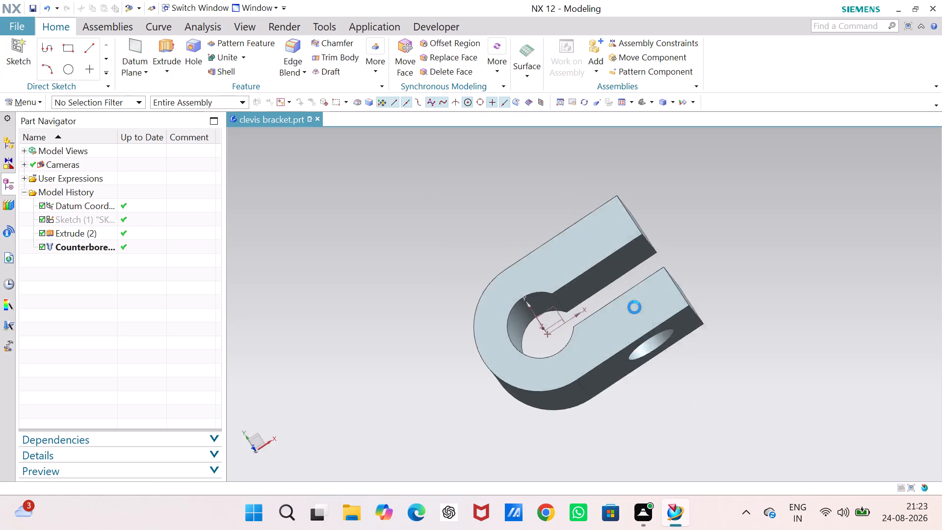
{"action": "left_click", "coordinate": [414, 332]}
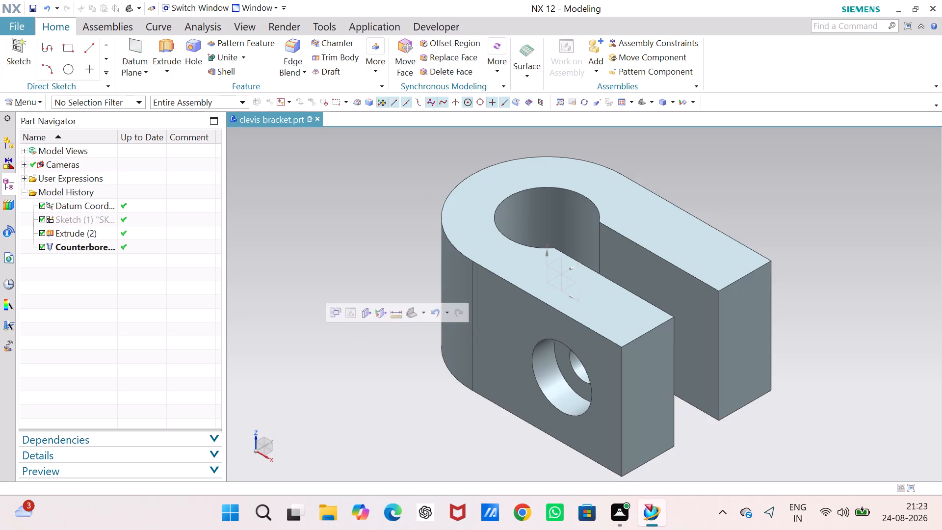
{"action": "left_click", "coordinate": [88, 249]}
{"action": "left_click", "coordinate": [379, 203]}
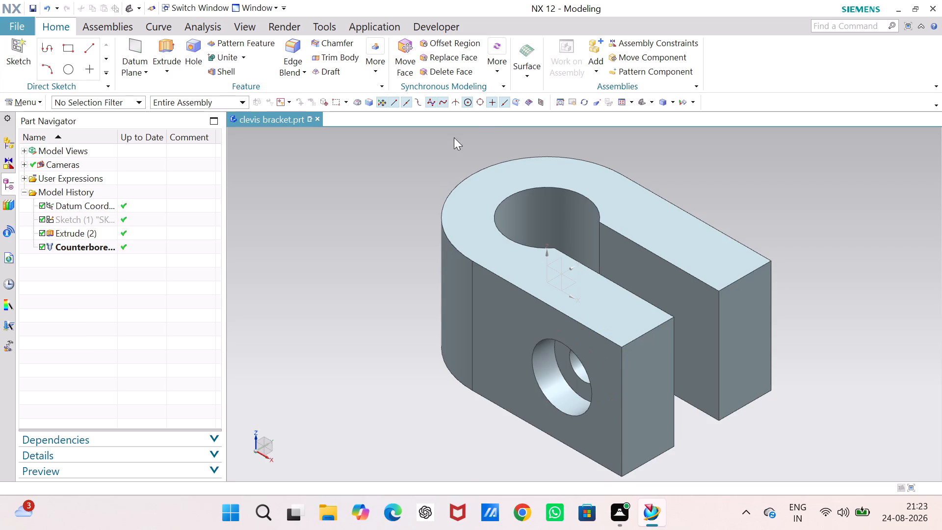
{"action": "left_click", "coordinate": [381, 71]}
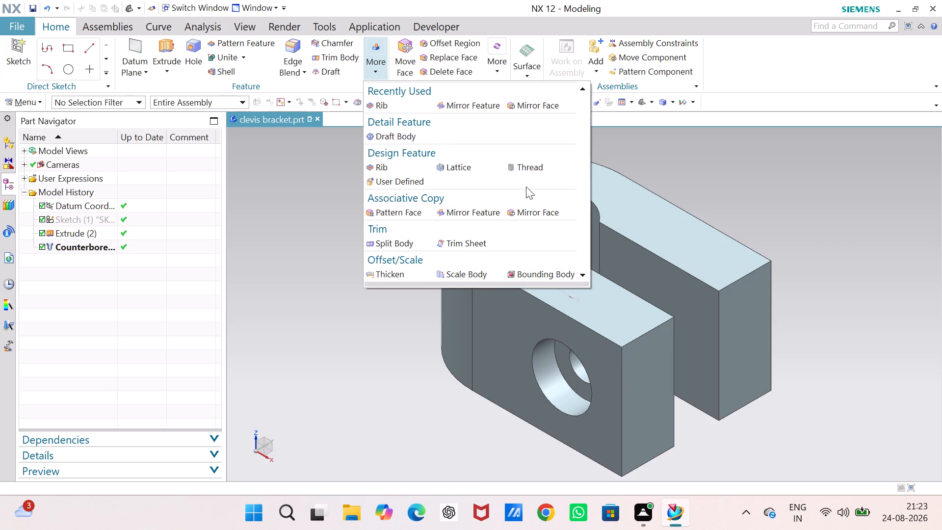
{"action": "left_click", "coordinate": [486, 106]}
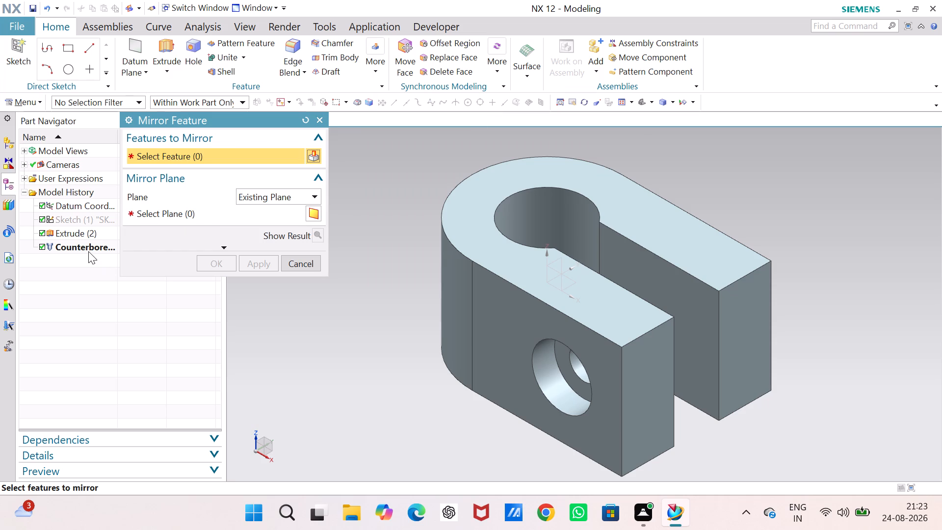
{"action": "left_click", "coordinate": [88, 249]}
{"action": "left_click", "coordinate": [207, 212]}
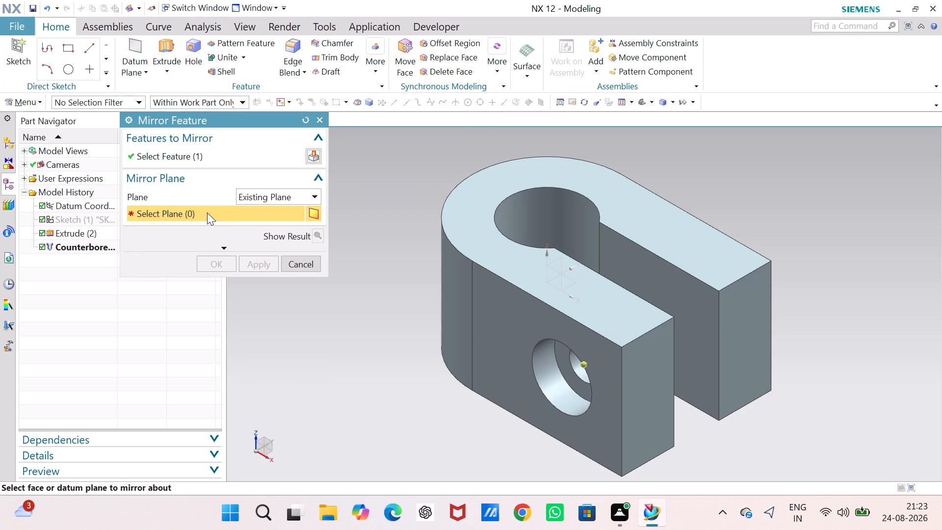
{"action": "left_click", "coordinate": [560, 273]}
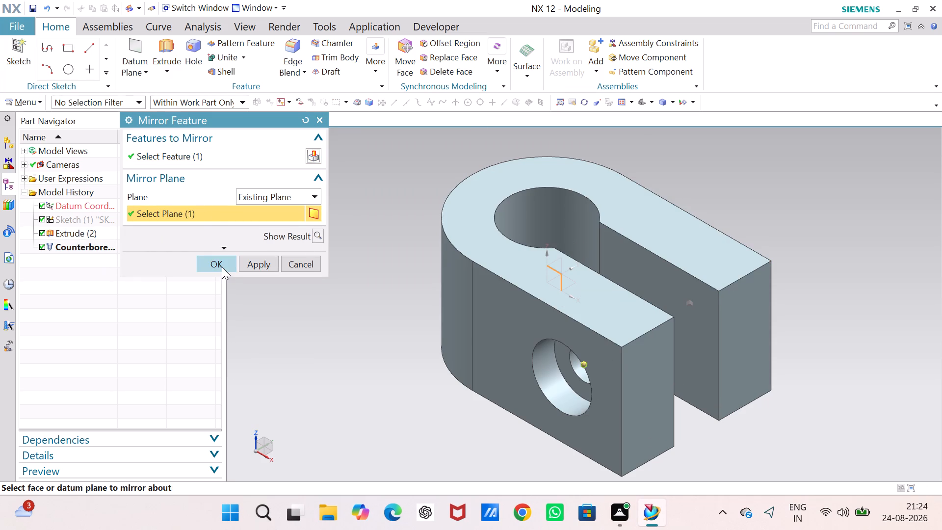
{"action": "left_click", "coordinate": [221, 265]}
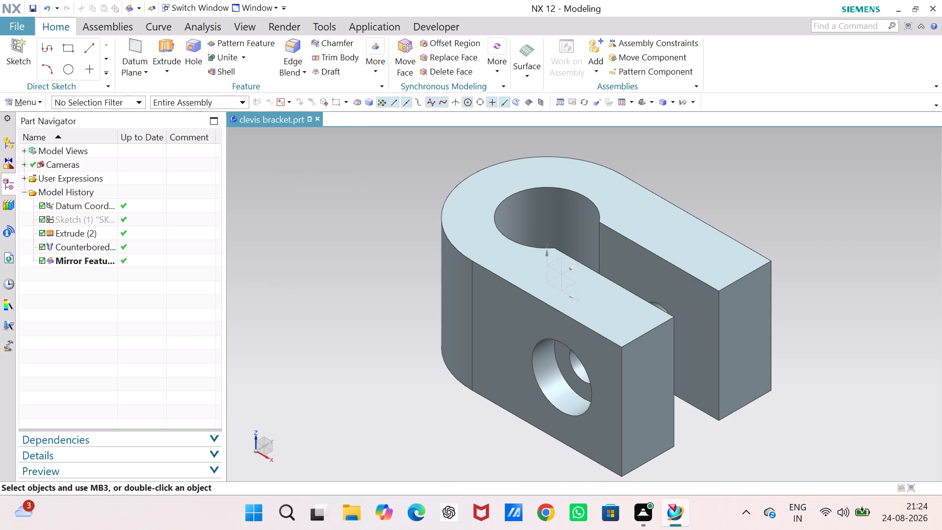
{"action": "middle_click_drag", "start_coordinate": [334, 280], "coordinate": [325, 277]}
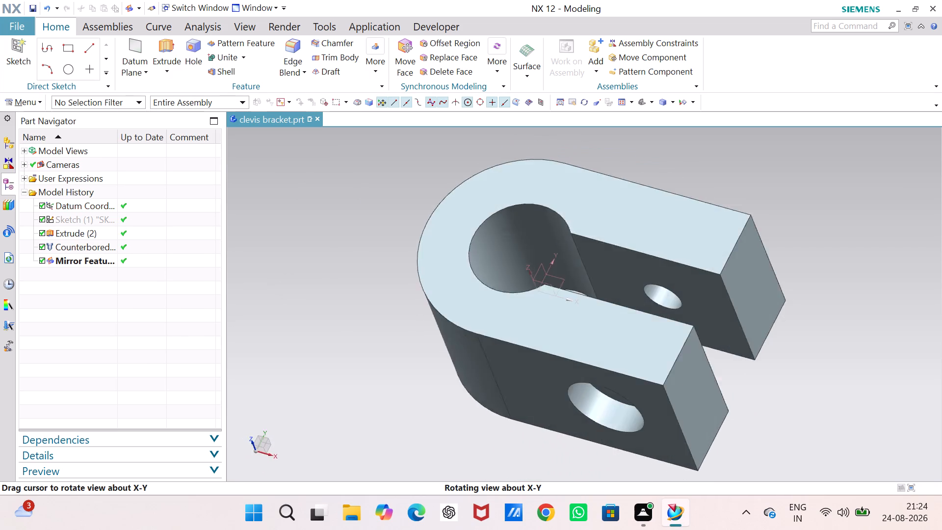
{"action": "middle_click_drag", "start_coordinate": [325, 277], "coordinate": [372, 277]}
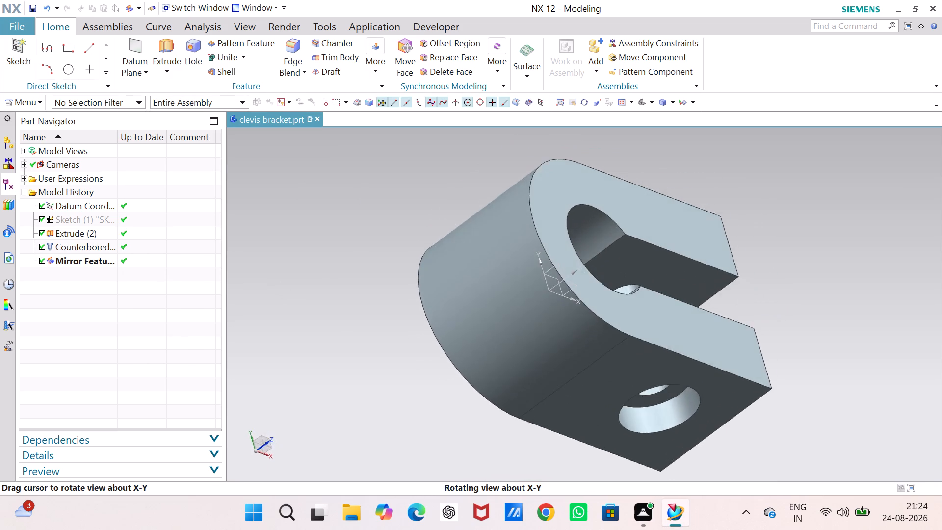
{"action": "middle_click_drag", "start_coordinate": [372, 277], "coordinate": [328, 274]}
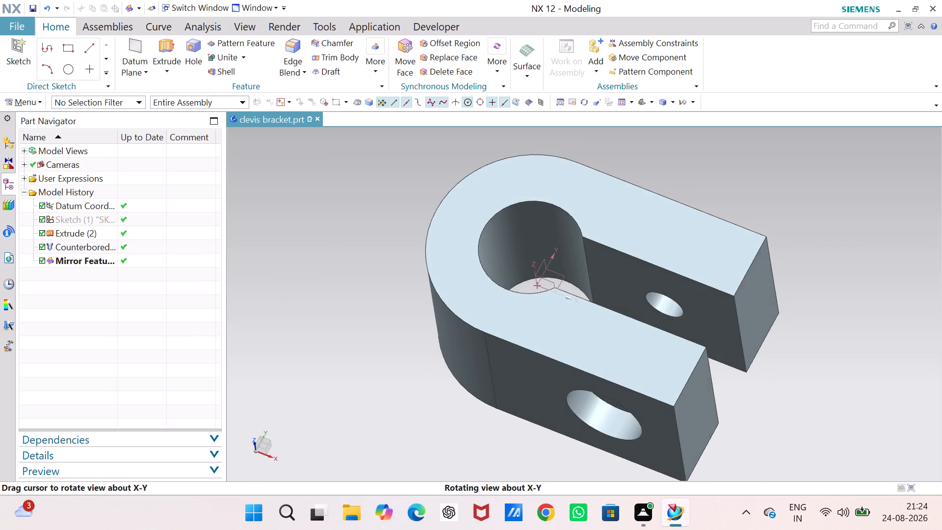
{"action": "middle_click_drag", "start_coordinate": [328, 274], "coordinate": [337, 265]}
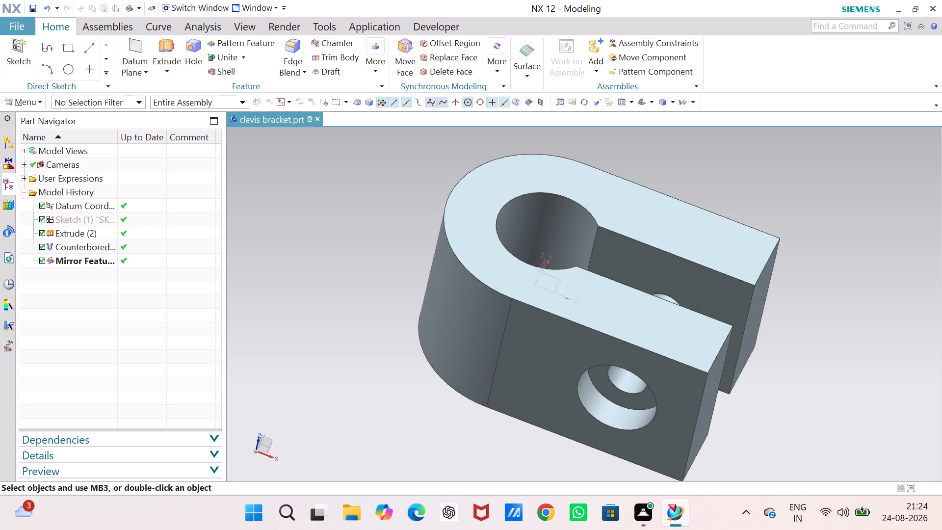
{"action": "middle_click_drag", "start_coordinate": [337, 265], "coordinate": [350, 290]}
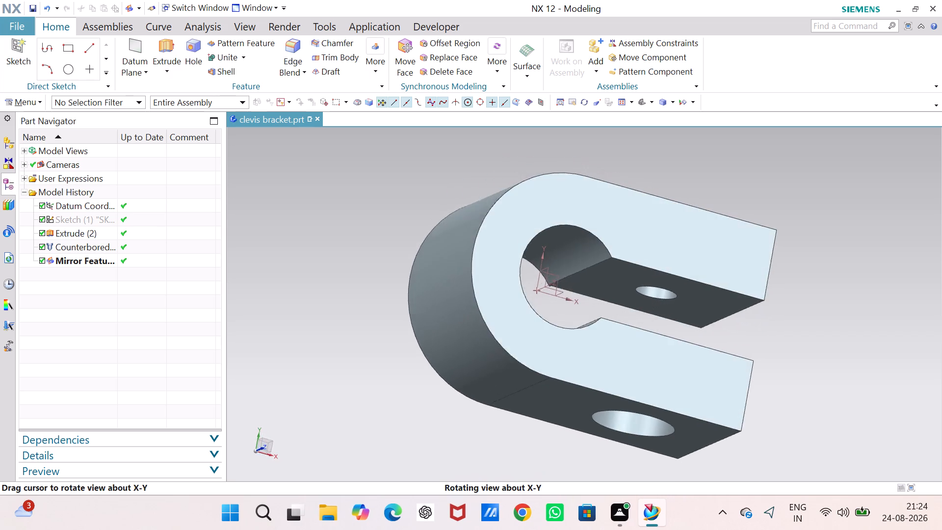
Start a new sketch on the inferred X-Y plane through the bracket's datum origin.
{"action": "middle_click_drag", "start_coordinate": [350, 290], "coordinate": [337, 284]}
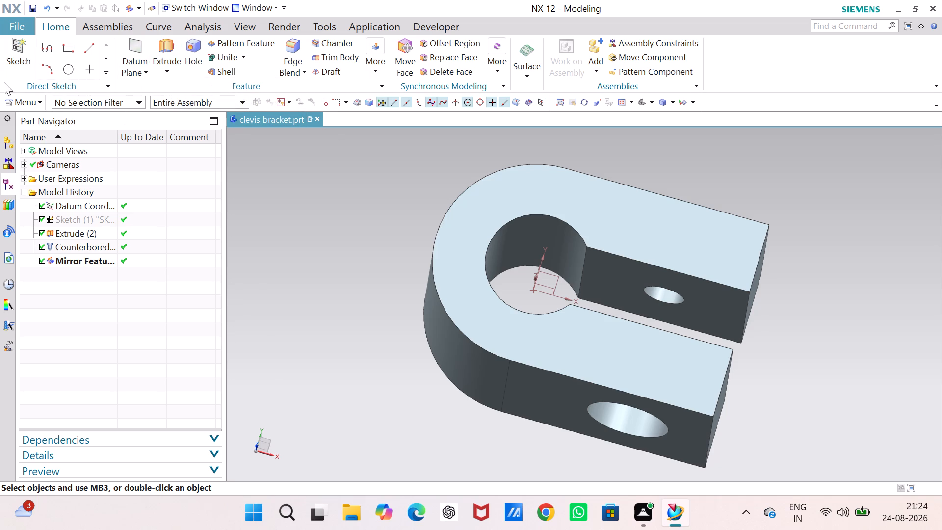
{"action": "left_click", "coordinate": [19, 99]}
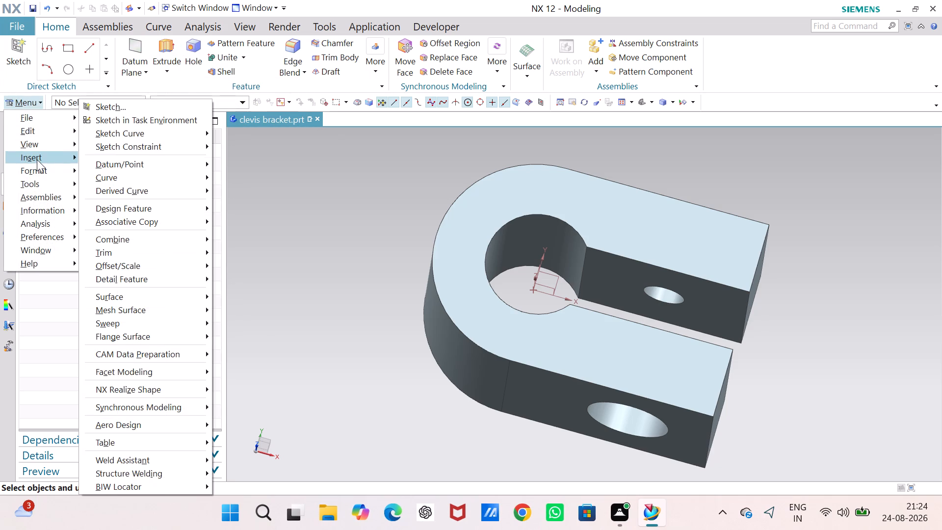
{"action": "left_click", "coordinate": [133, 120]}
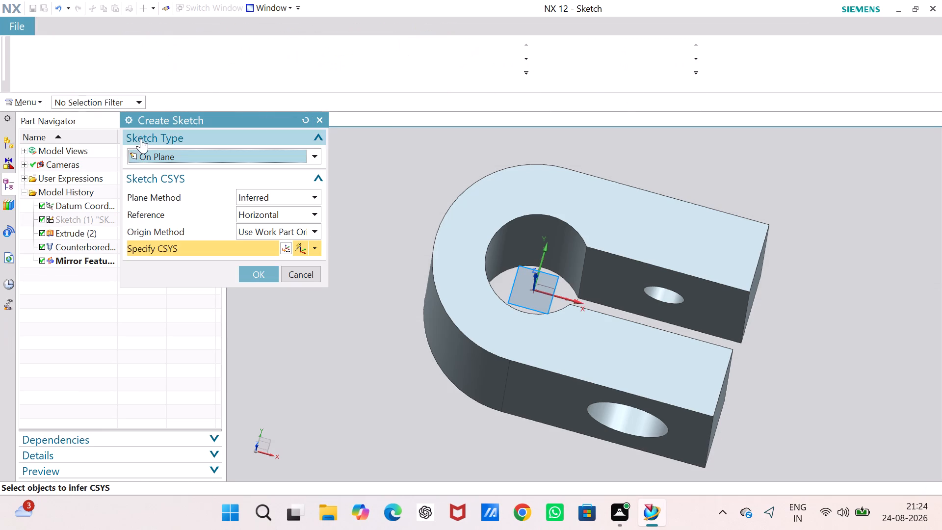
{"action": "left_click", "coordinate": [248, 271]}
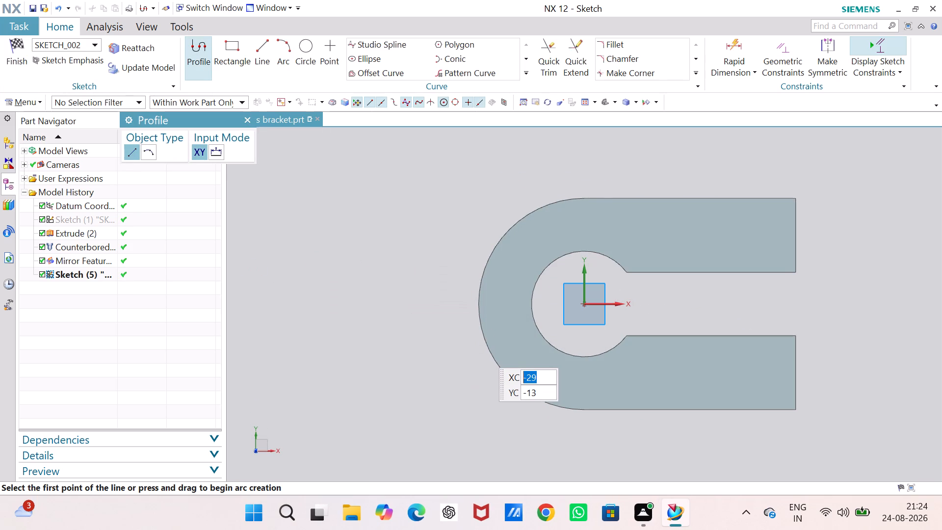
{"action": "left_click", "coordinate": [251, 121]}
{"action": "left_click", "coordinate": [480, 289]}
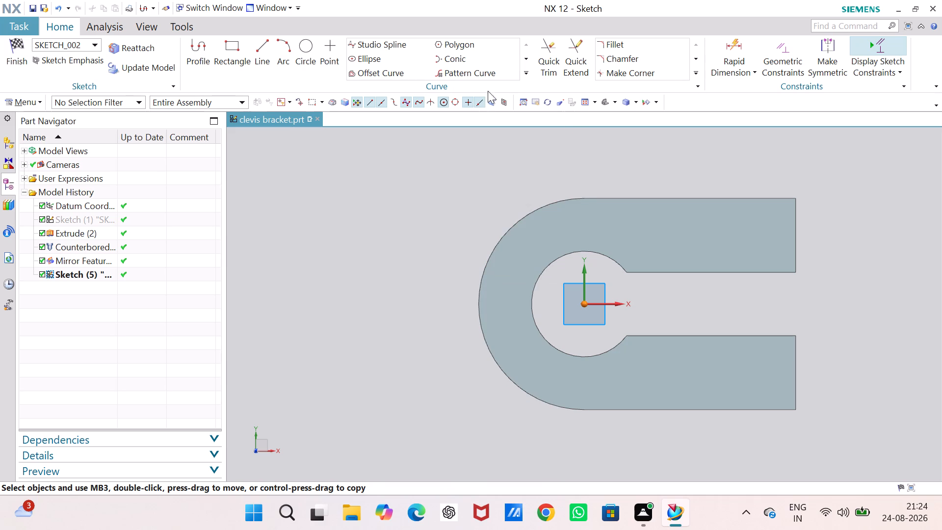
Project the bracket's outer semicircular edge into the sketch.
{"action": "left_click", "coordinate": [524, 72]}
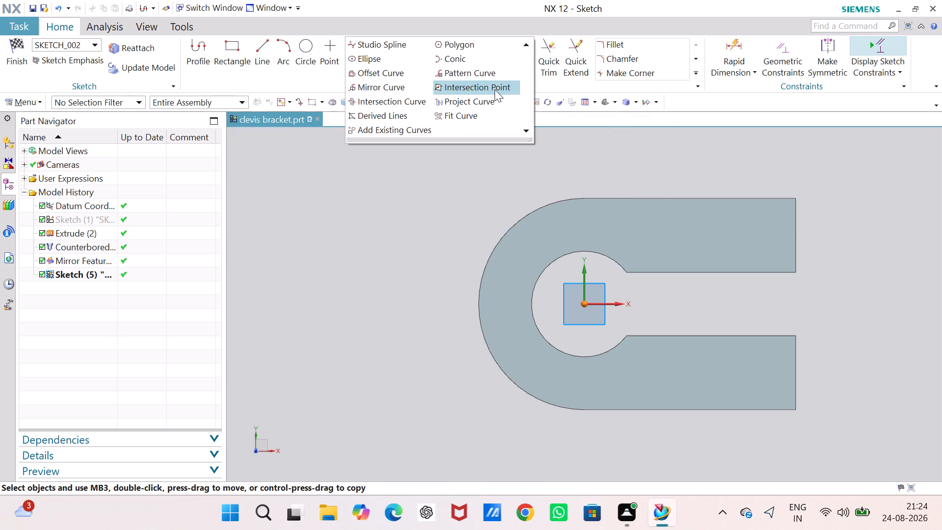
{"action": "left_click", "coordinate": [493, 99]}
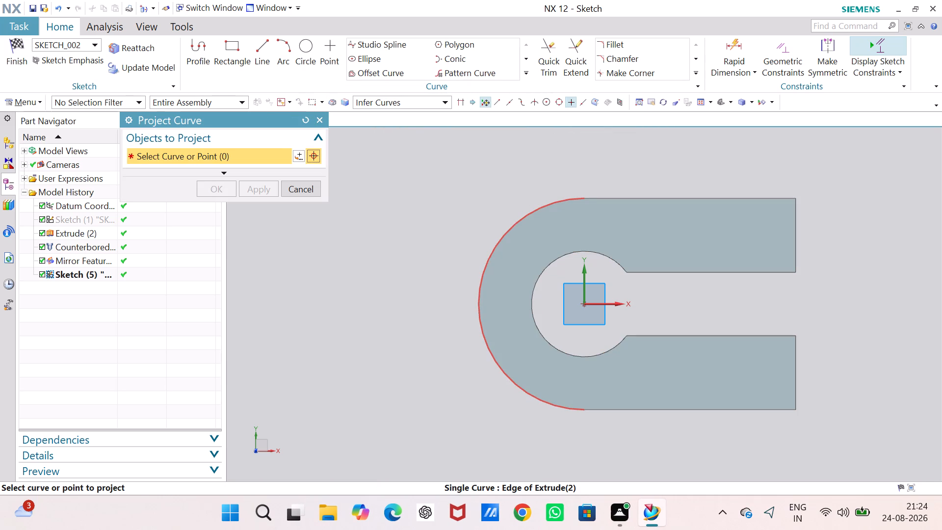
{"action": "left_click", "coordinate": [495, 247]}
{"action": "left_click", "coordinate": [219, 190]}
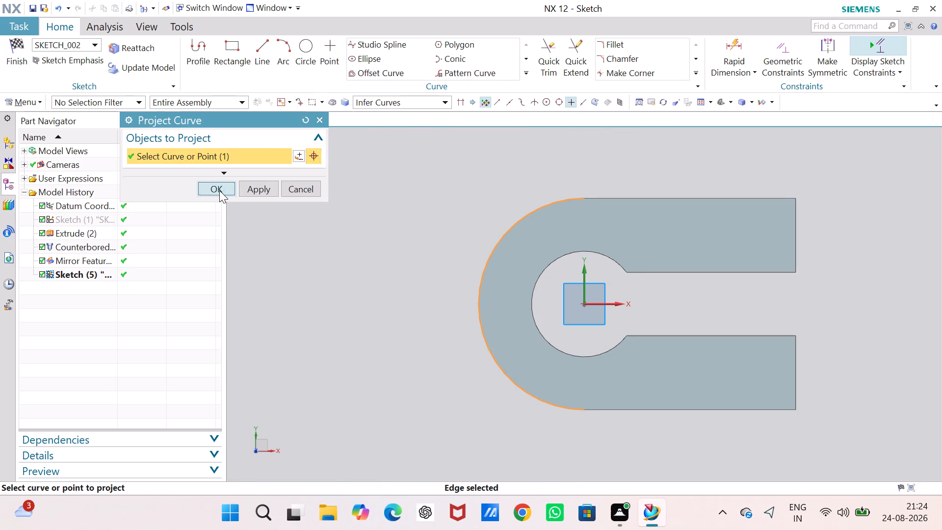
{"action": "scroll", "coordinate": [467, 311], "scroll_direction": "up", "scroll_amount": 2}
{"action": "scroll", "coordinate": [478, 317], "scroll_direction": "down", "scroll_amount": 6}
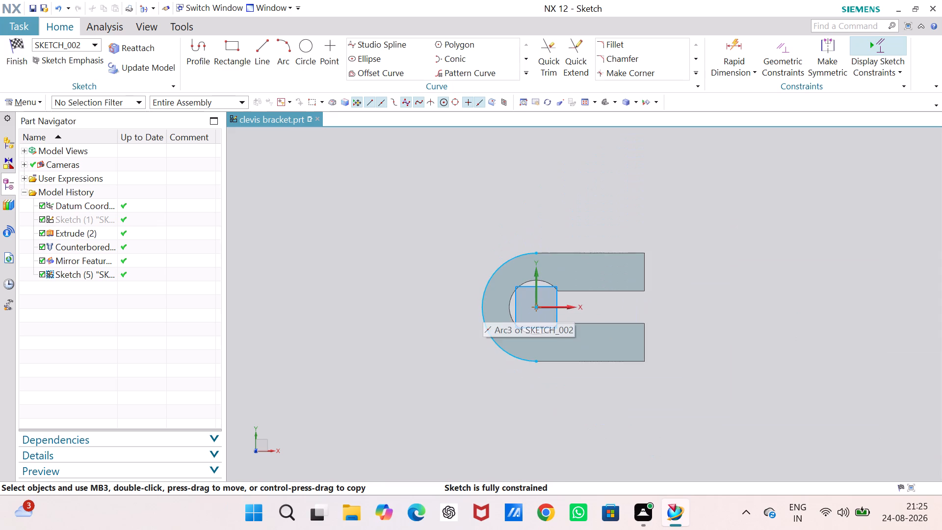
Sketch a three-sided profile joining the projected arc's ends, extending about 145.6 mm in negative X with a 60 mm vertical side.
{"action": "middle_click_drag", "start_coordinate": [435, 329], "coordinate": [602, 299]}
{"action": "right_click_drag", "start_coordinate": [435, 329], "coordinate": [602, 299]}
{"action": "left_click", "coordinate": [523, 292]}
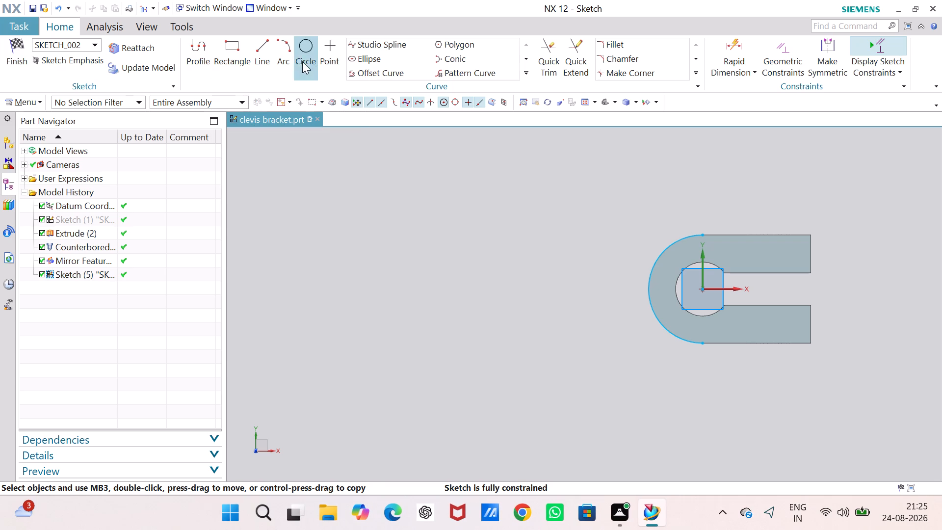
{"action": "left_click", "coordinate": [205, 46]}
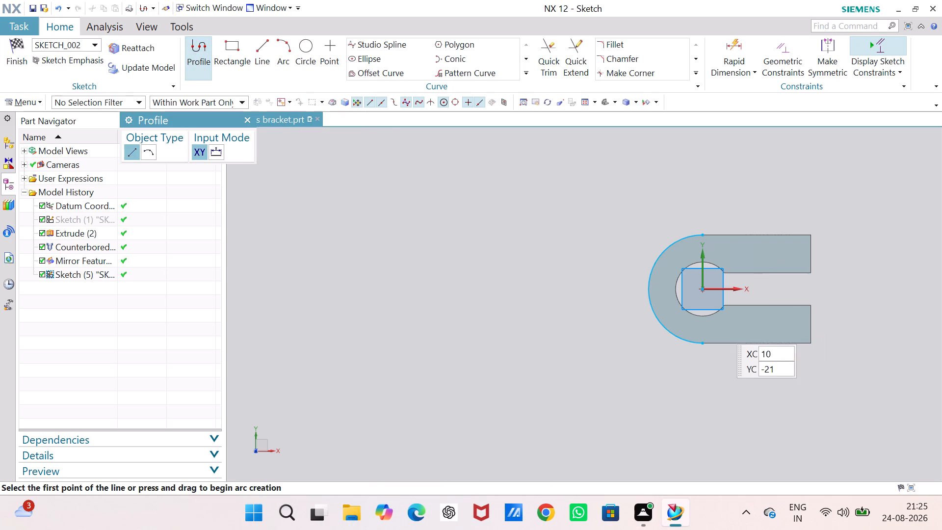
{"action": "left_click", "coordinate": [703, 344]}
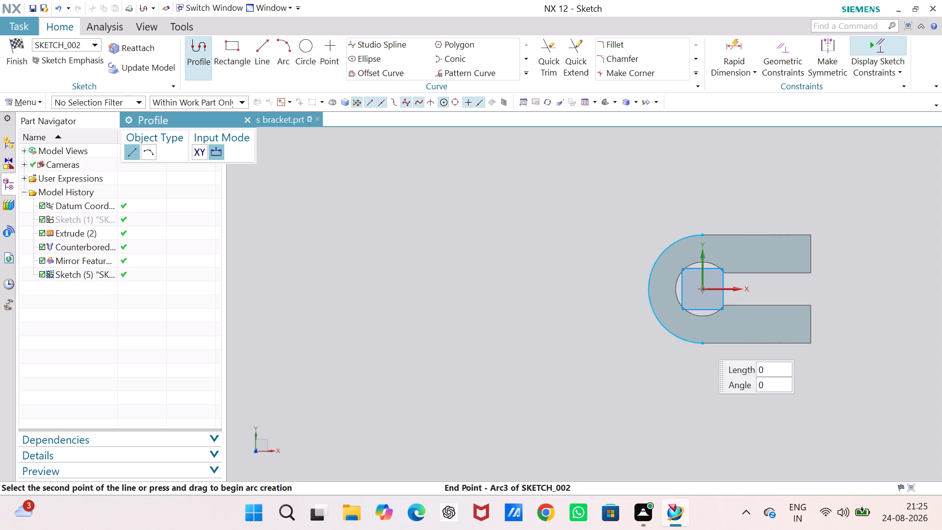
{"action": "left_click", "coordinate": [440, 336]}
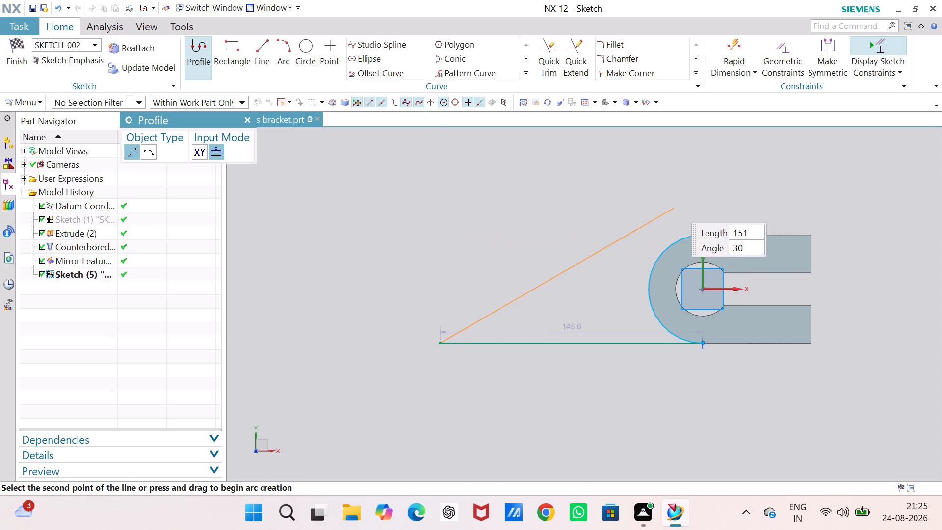
{"action": "left_click", "coordinate": [445, 235]}
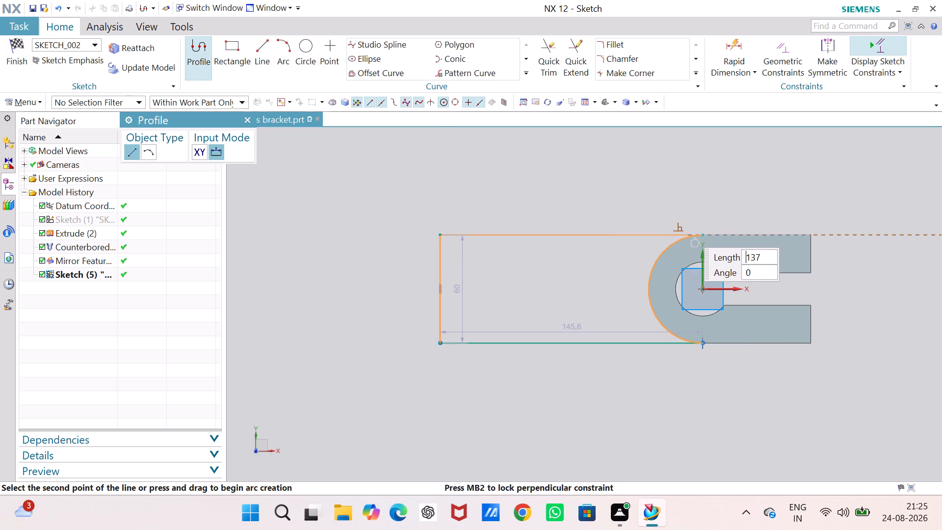
{"action": "left_click", "coordinate": [702, 236]}
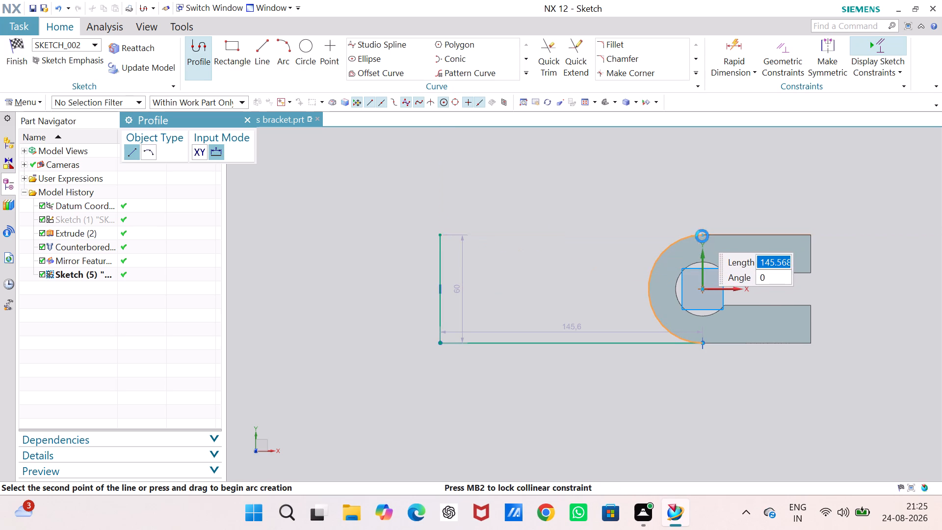
{"action": "key", "text": "Escape"}
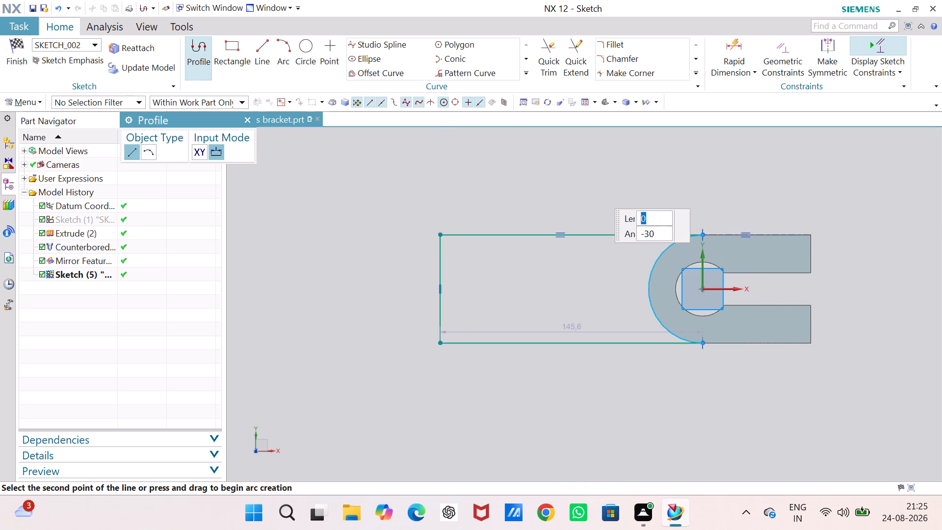
{"action": "key", "text": "Escape"}
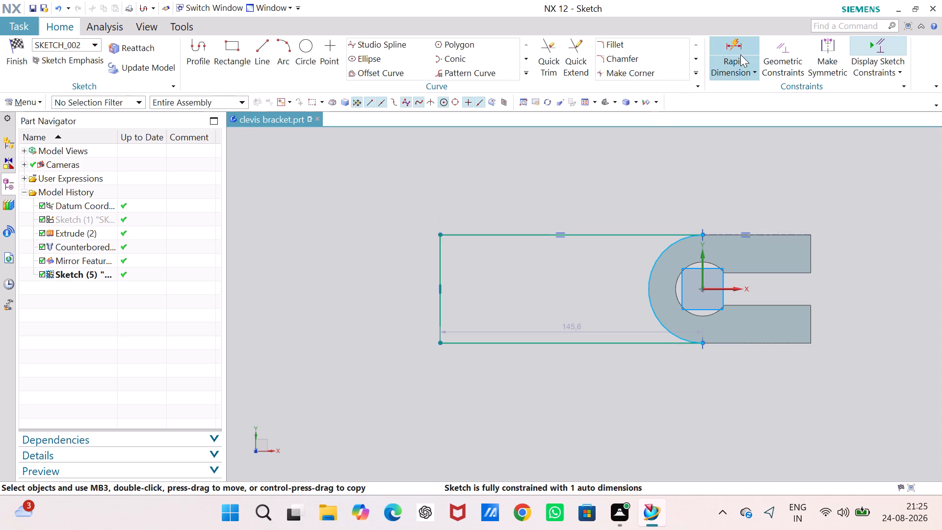
Apply horizontal constraints to the profile's upper and lower lines.
{"action": "left_click", "coordinate": [781, 47]}
{"action": "left_click", "coordinate": [457, 303]}
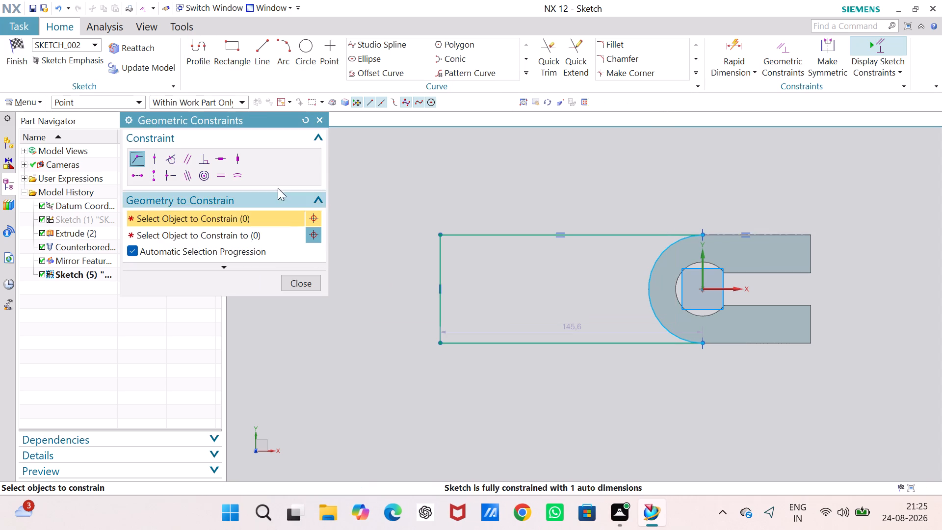
{"action": "left_click", "coordinate": [215, 158]}
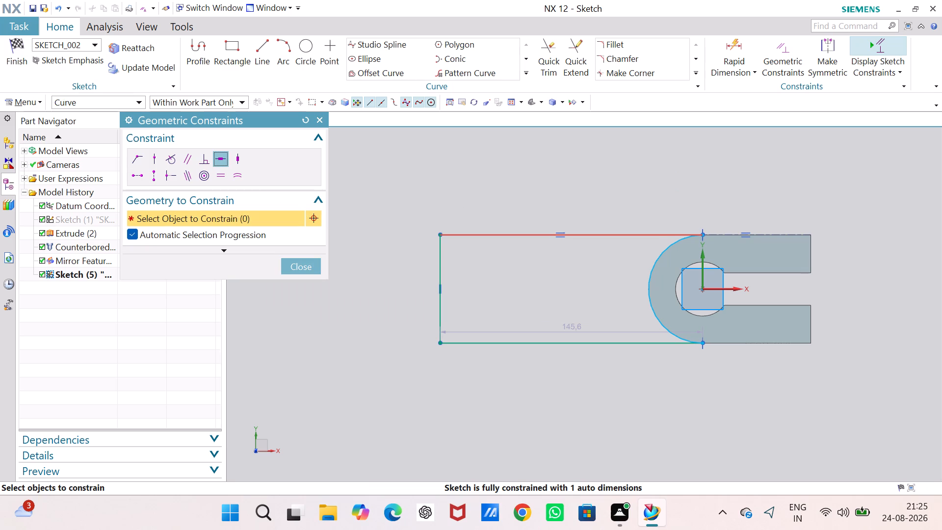
{"action": "left_click", "coordinate": [522, 236]}
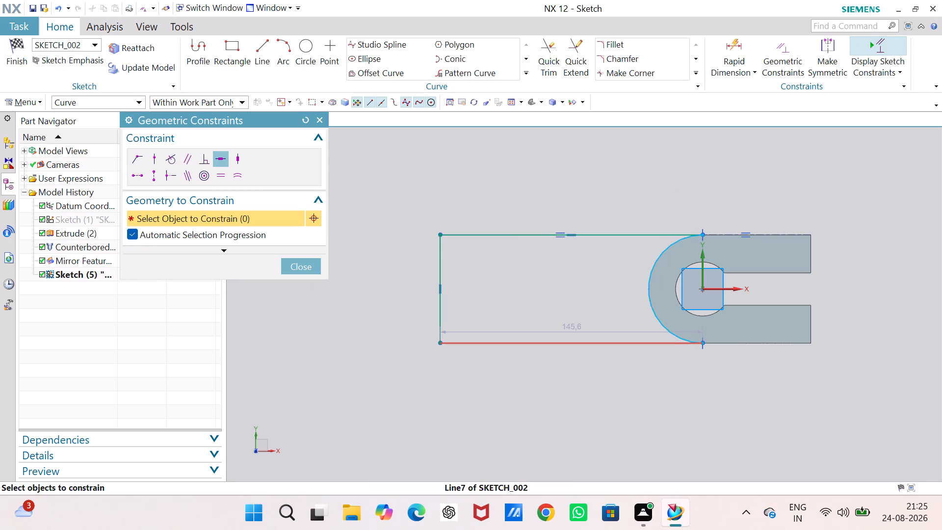
{"action": "left_click", "coordinate": [531, 342]}
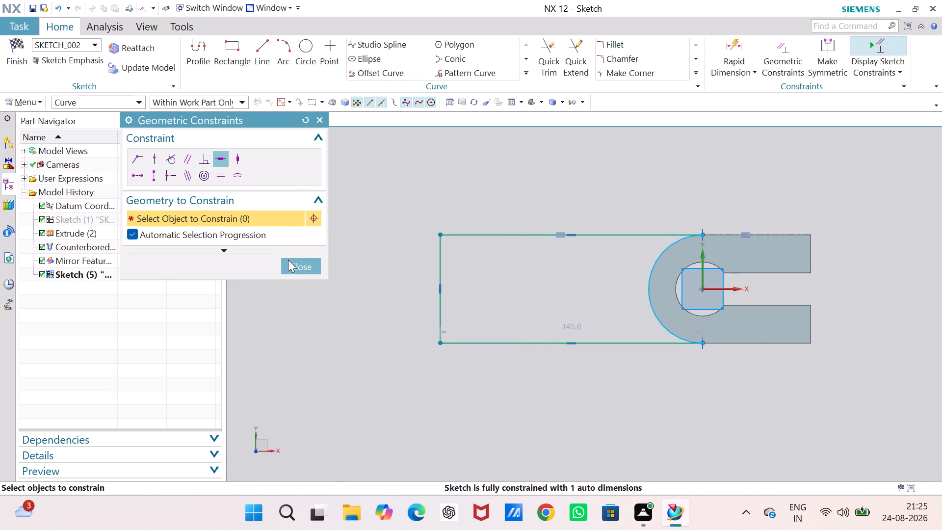
{"action": "left_click", "coordinate": [288, 260]}
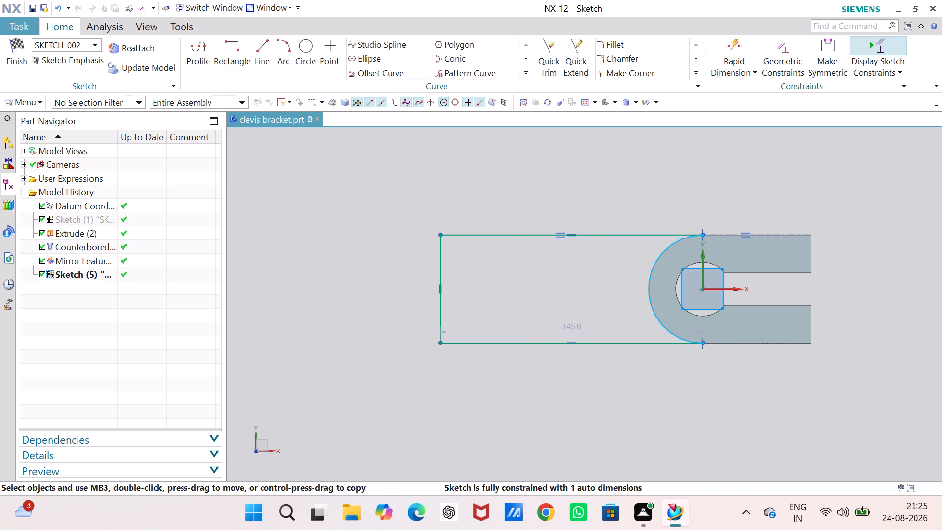
Make the upper and lower profile lines symmetric about the sketch's X axis.
{"action": "left_click", "coordinate": [819, 44]}
{"action": "left_click", "coordinate": [628, 235]}
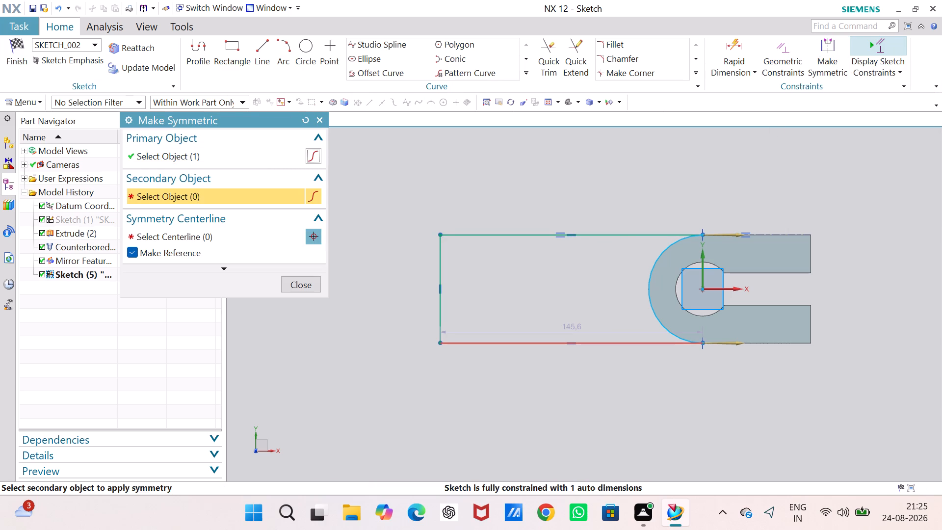
{"action": "left_click", "coordinate": [601, 346]}
{"action": "left_click", "coordinate": [733, 289]}
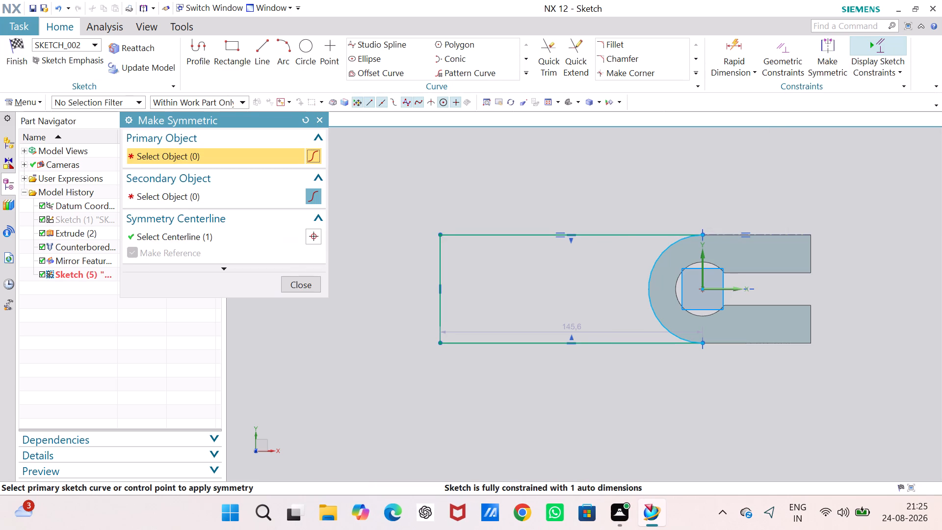
{"action": "left_click", "coordinate": [307, 285]}
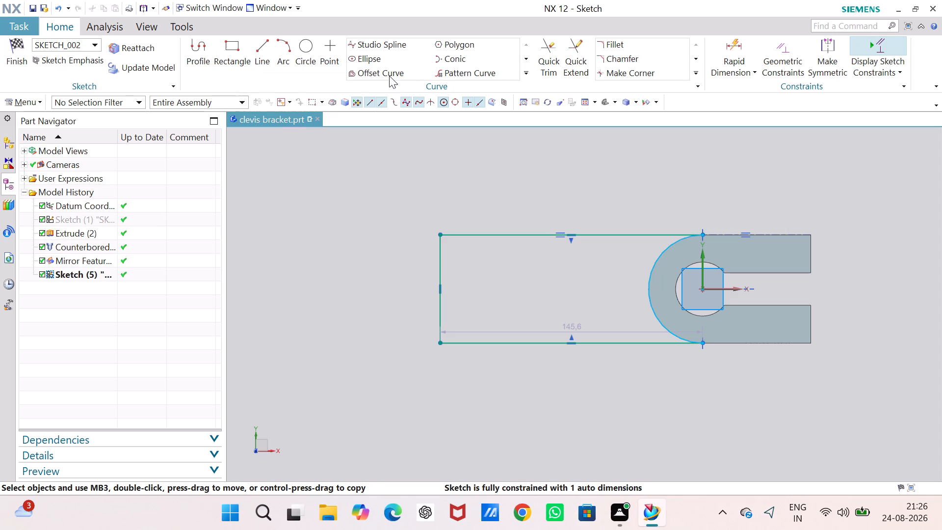
Set the lower line's length dimension to 90 mm and place the dimension below the profile.
{"action": "left_click_drag", "start_coordinate": [576, 328], "coordinate": [575, 371]}
{"action": "double_click", "coordinate": [575, 371]}
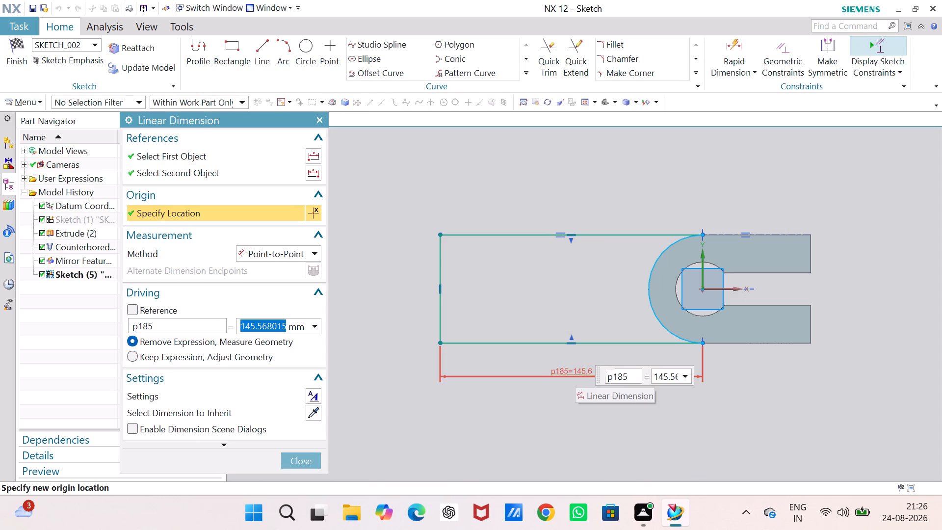
{"action": "type", "text": "90"}
{"action": "key", "text": "Return"}
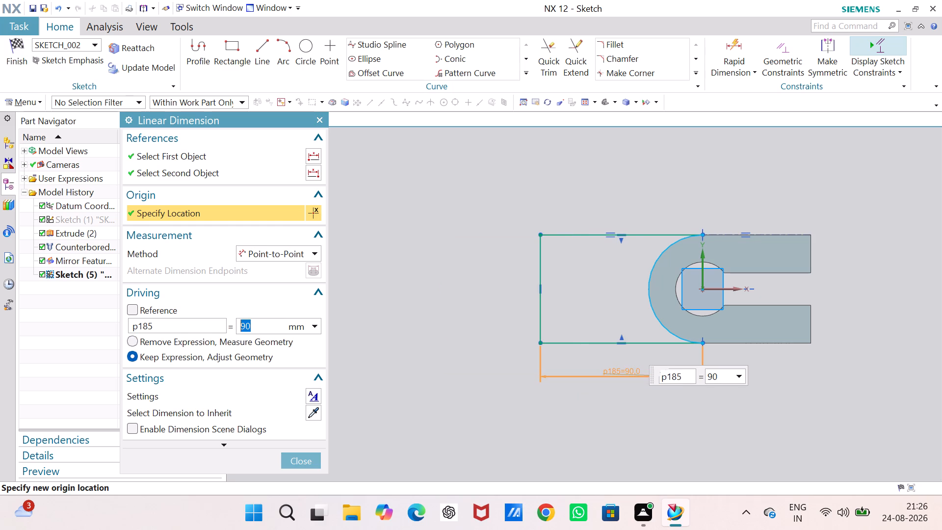
{"action": "left_click", "coordinate": [463, 261]}
{"action": "left_click", "coordinate": [634, 362]}
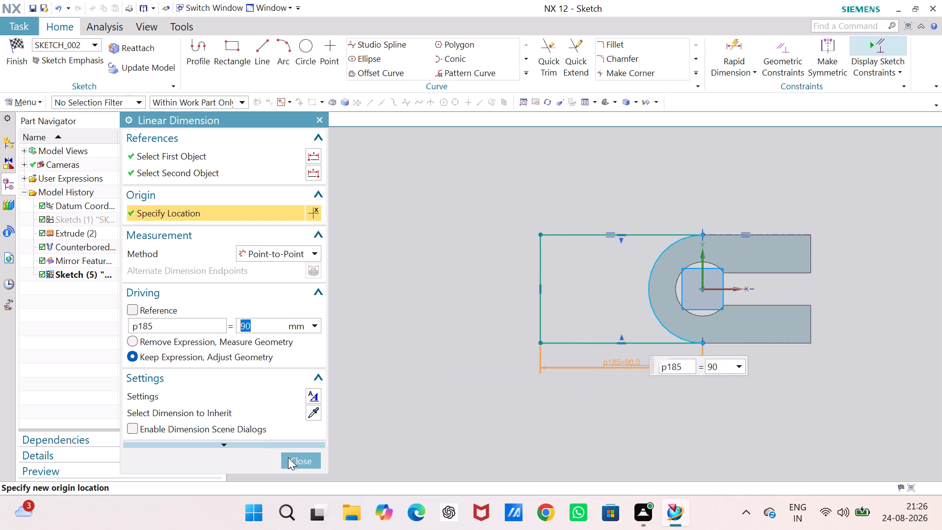
{"action": "left_click", "coordinate": [299, 459]}
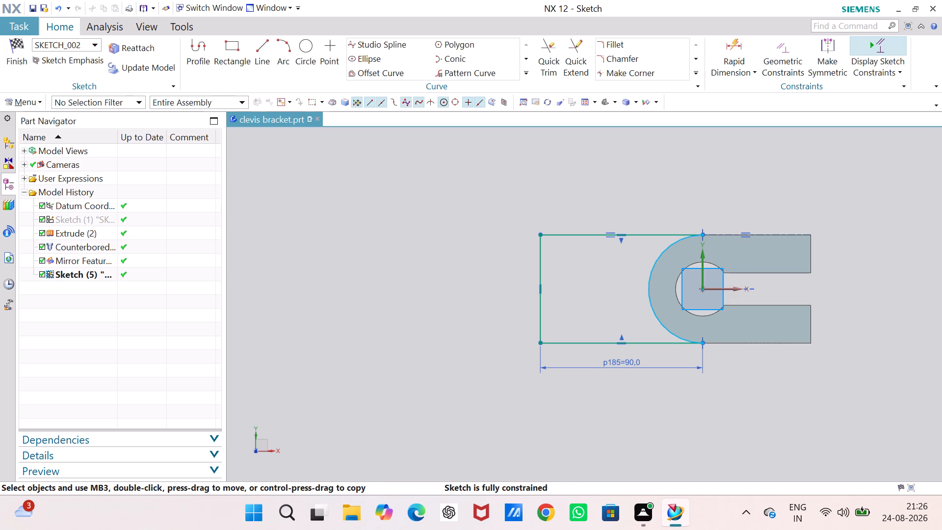
Delete the profile's lower horizontal line.
{"action": "left_click", "coordinate": [584, 340]}
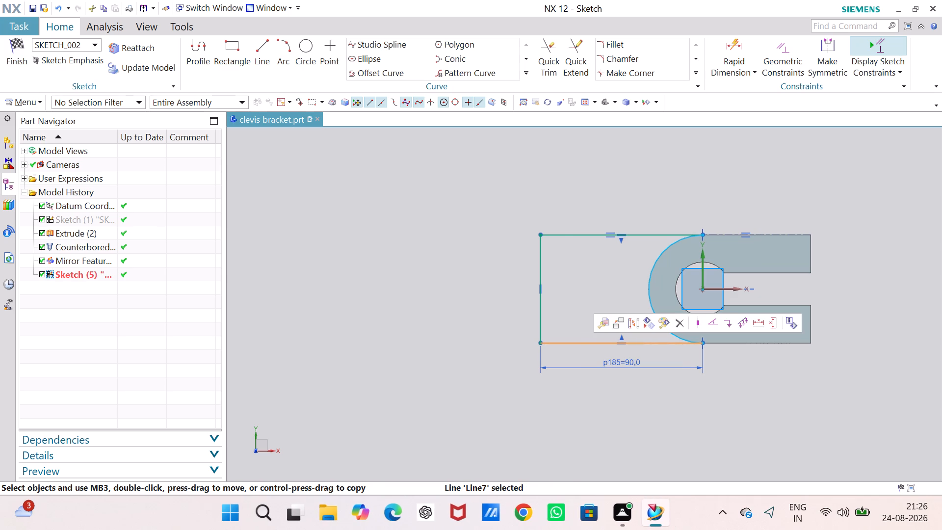
{"action": "key", "text": "Delete"}
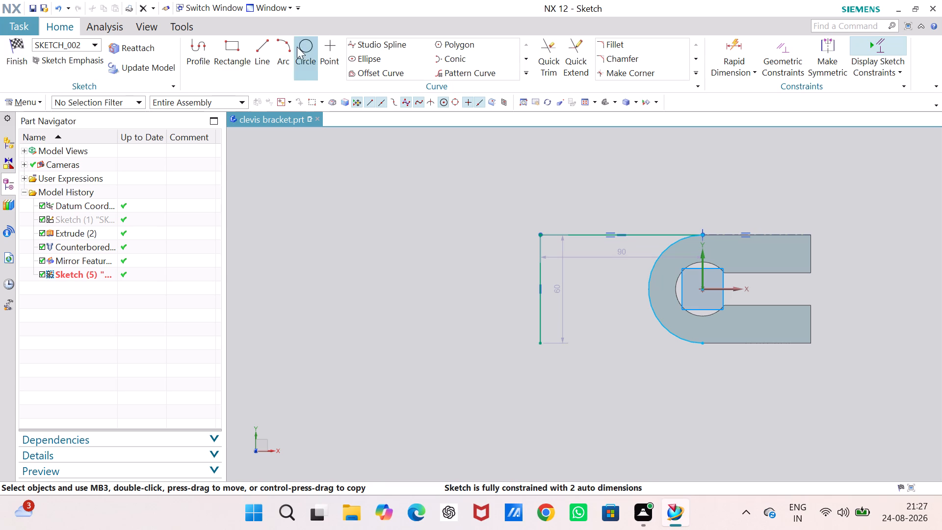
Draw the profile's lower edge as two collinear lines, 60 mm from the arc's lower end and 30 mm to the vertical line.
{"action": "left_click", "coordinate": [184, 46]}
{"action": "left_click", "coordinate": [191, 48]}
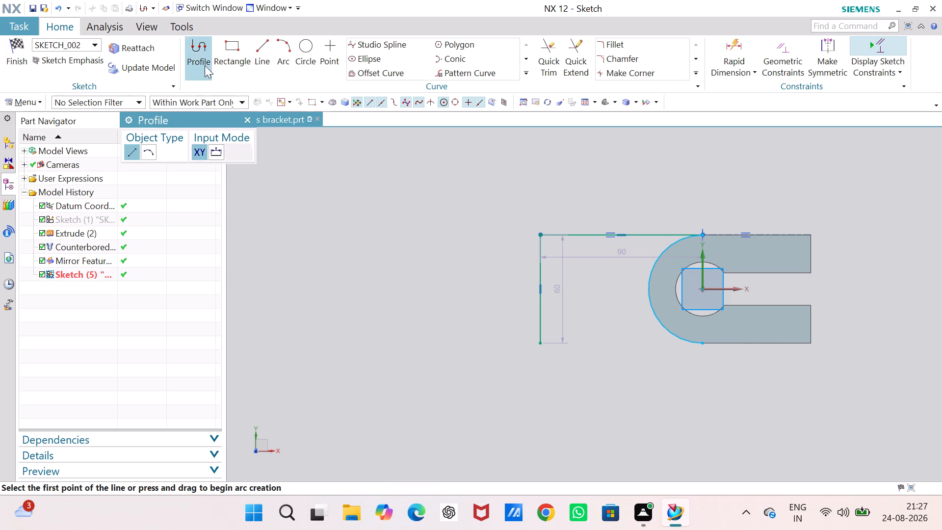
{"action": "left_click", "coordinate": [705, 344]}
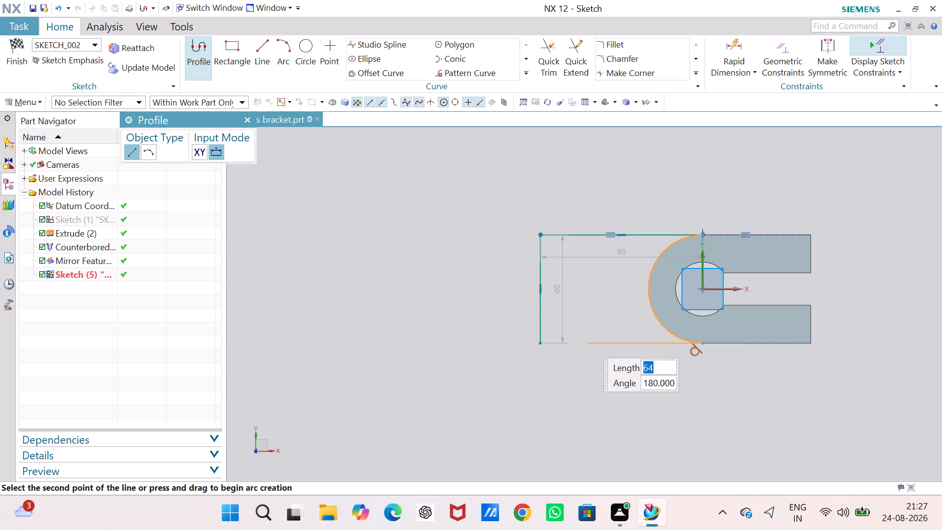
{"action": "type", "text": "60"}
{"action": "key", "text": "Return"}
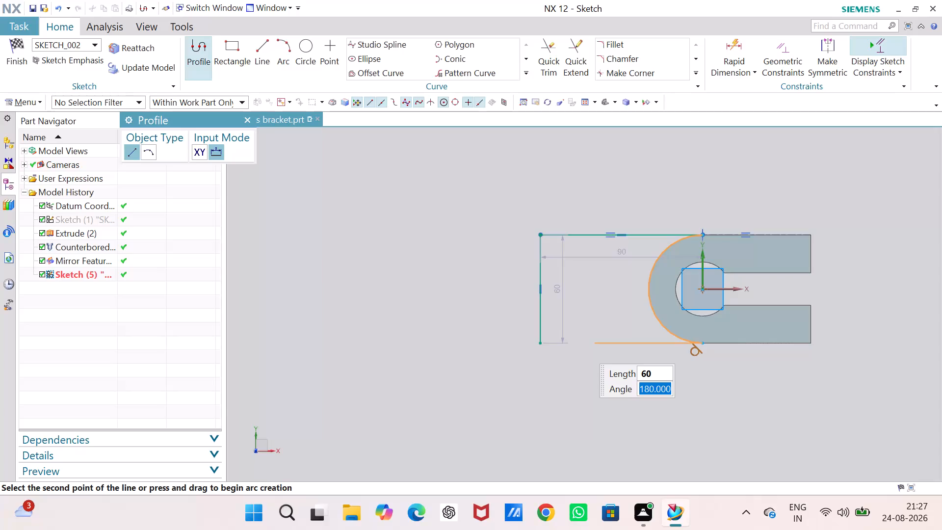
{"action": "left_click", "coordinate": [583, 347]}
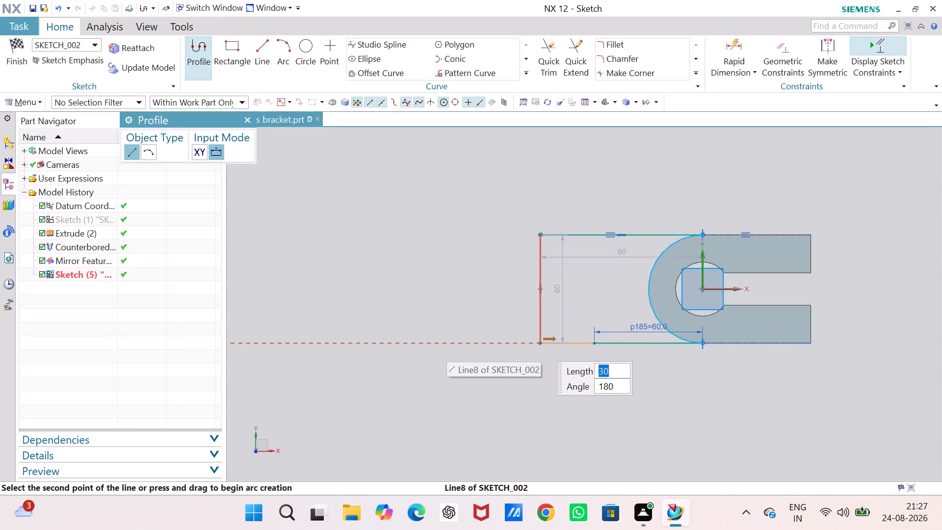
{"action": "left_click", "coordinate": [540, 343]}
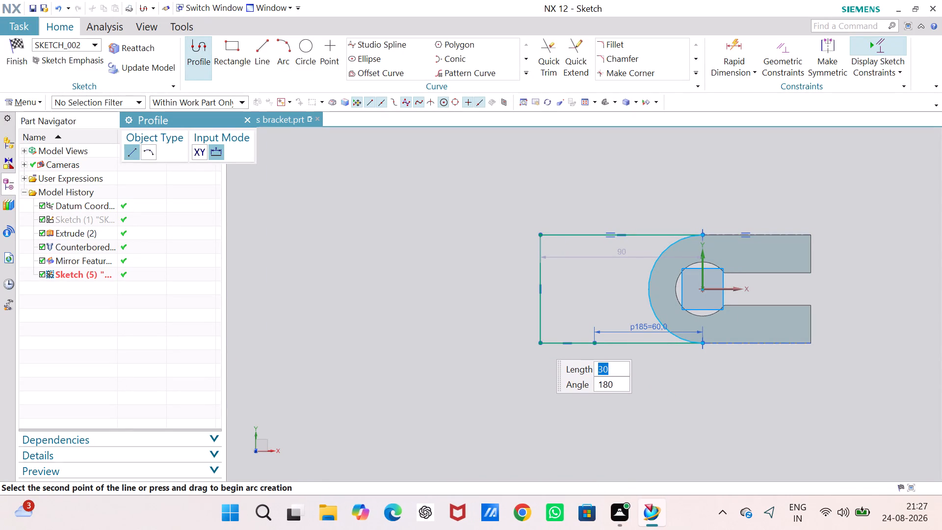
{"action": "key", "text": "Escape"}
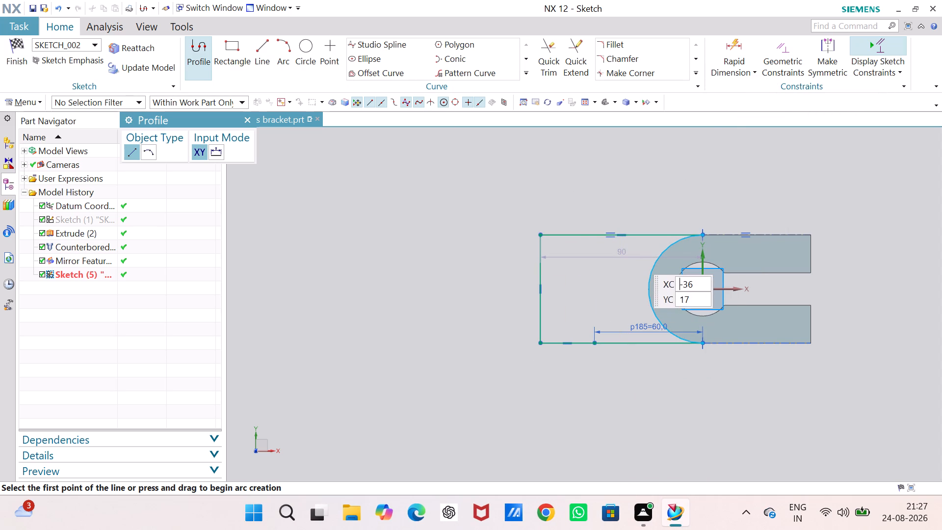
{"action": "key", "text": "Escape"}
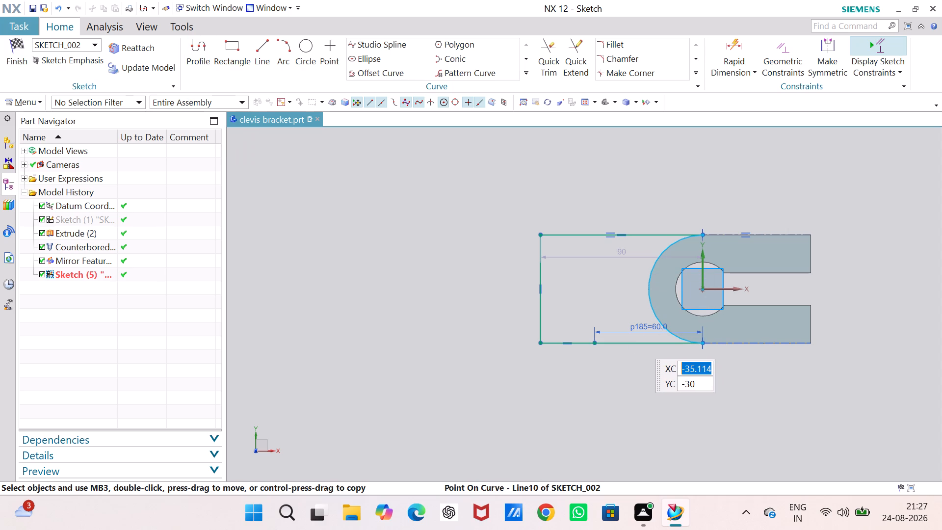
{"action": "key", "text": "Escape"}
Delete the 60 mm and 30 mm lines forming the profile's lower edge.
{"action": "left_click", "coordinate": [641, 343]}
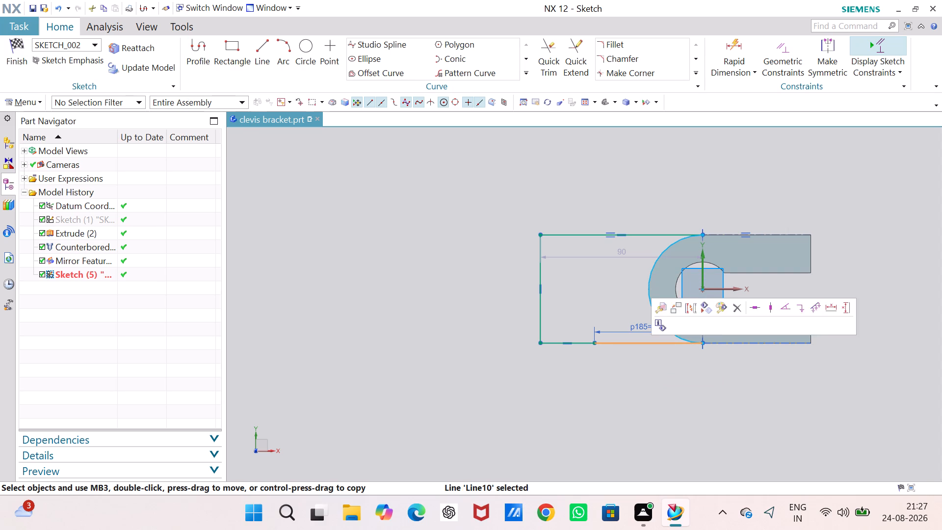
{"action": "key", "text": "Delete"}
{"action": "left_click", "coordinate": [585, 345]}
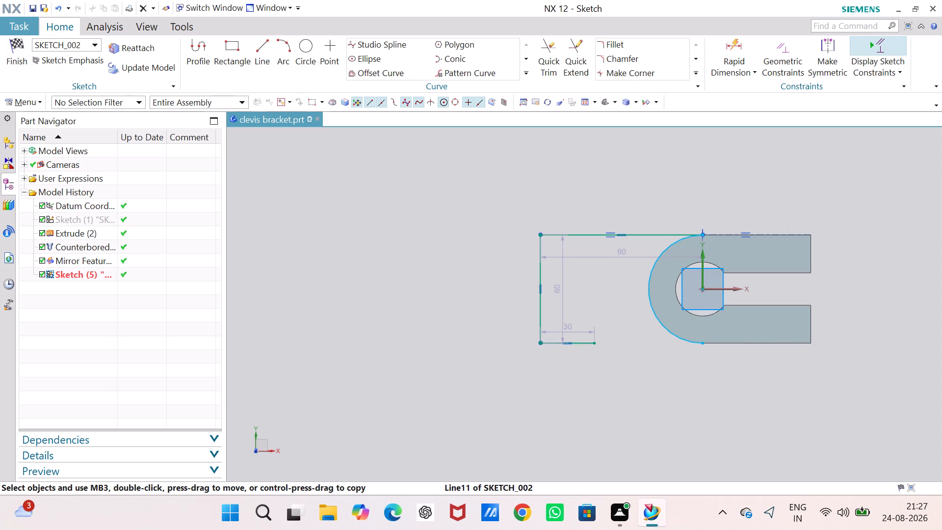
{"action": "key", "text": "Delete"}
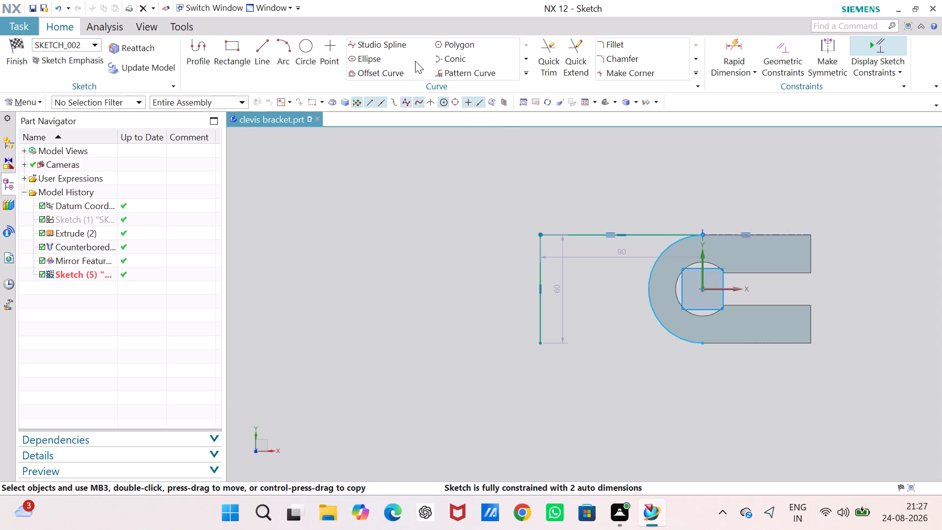
Draw a single horizontal line from the arc's lower end to the lower end of the vertical line.
{"action": "left_click", "coordinate": [258, 50]}
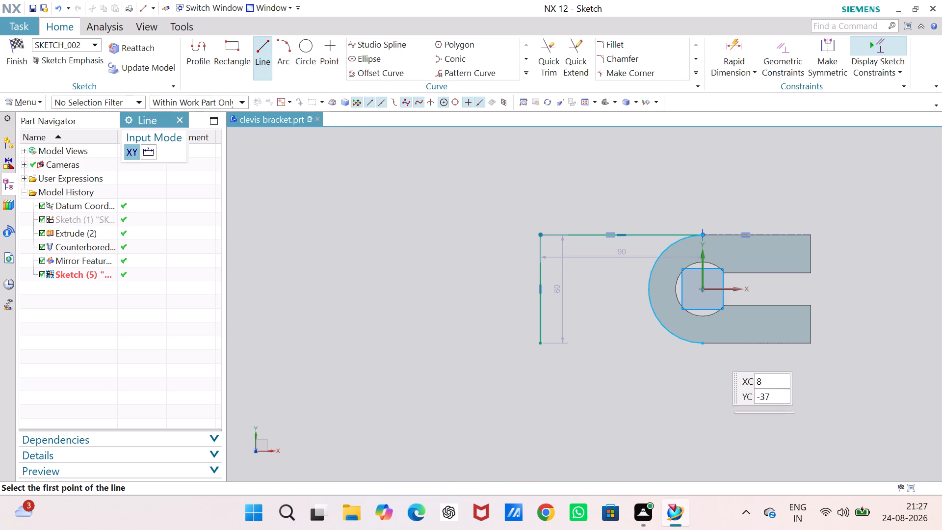
{"action": "left_click", "coordinate": [703, 342]}
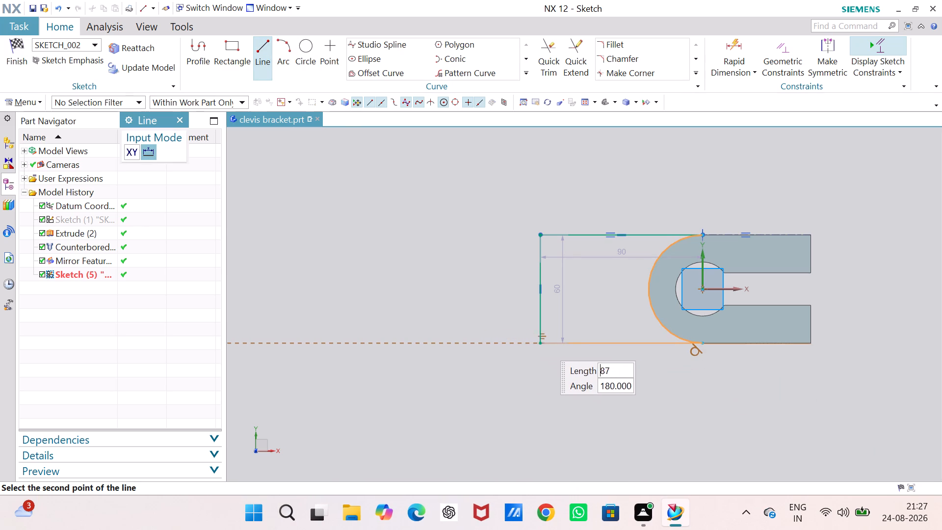
{"action": "left_click", "coordinate": [540, 344]}
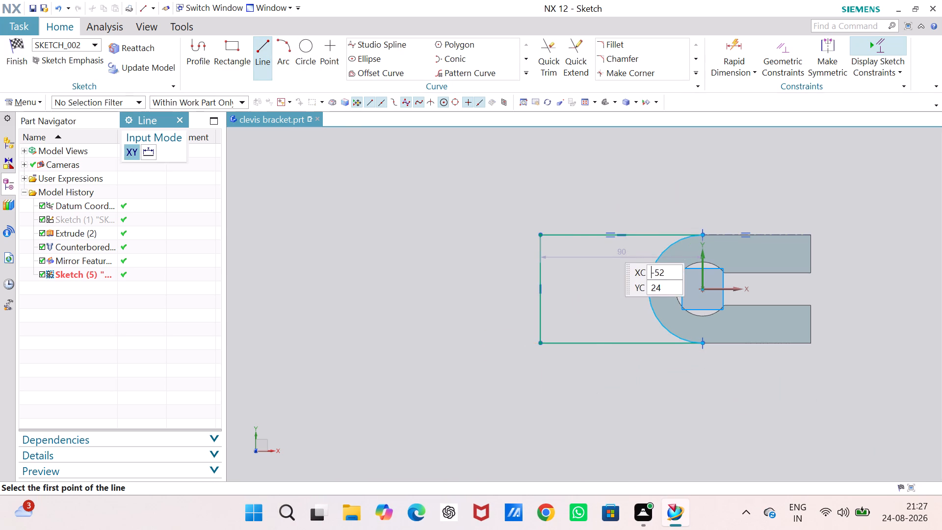
{"action": "left_click", "coordinate": [597, 237]}
{"action": "key", "text": "Delete"}
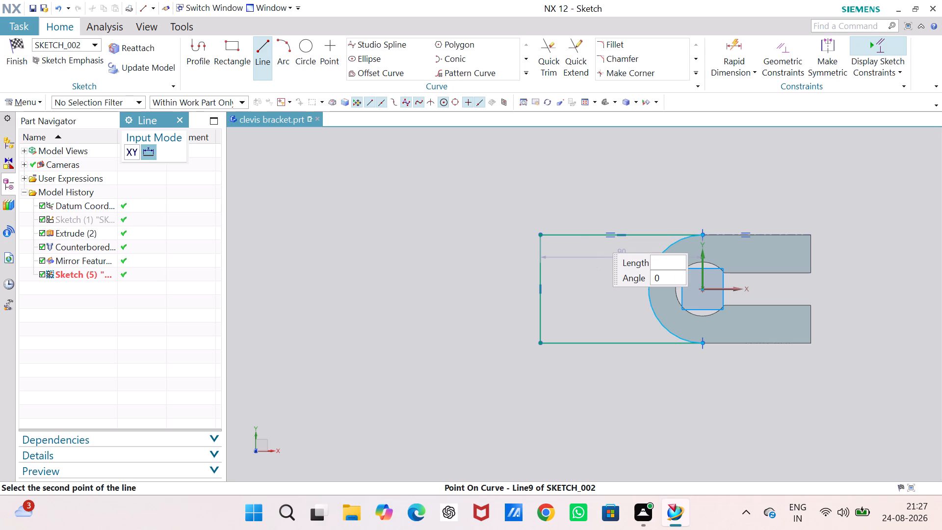
{"action": "key", "text": "Escape"}
{"action": "key", "text": "Escape"}
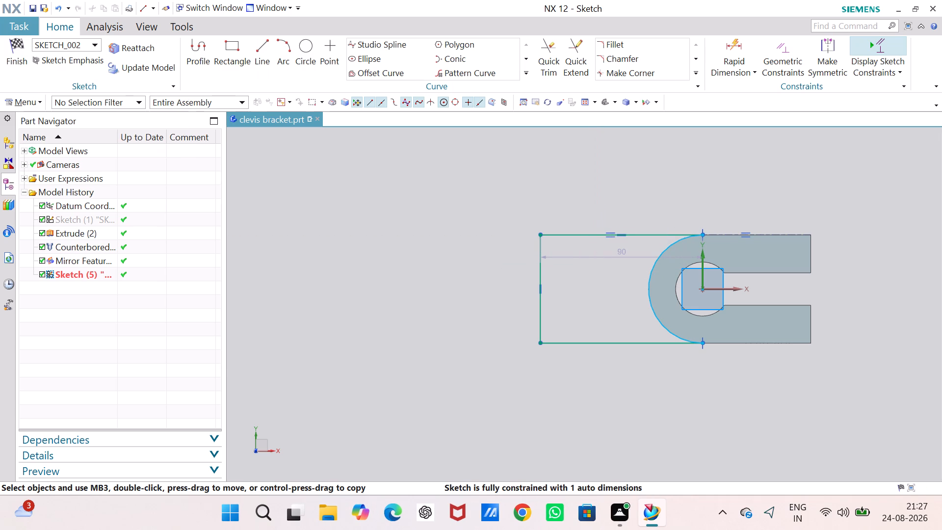
Delete the profile's upper horizontal line.
{"action": "left_click", "coordinate": [595, 236]}
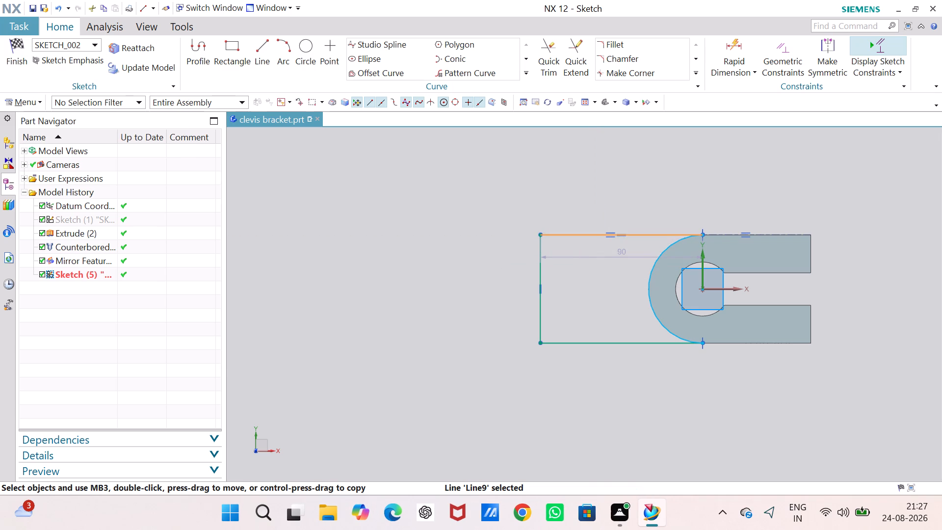
{"action": "key", "text": "Delete"}
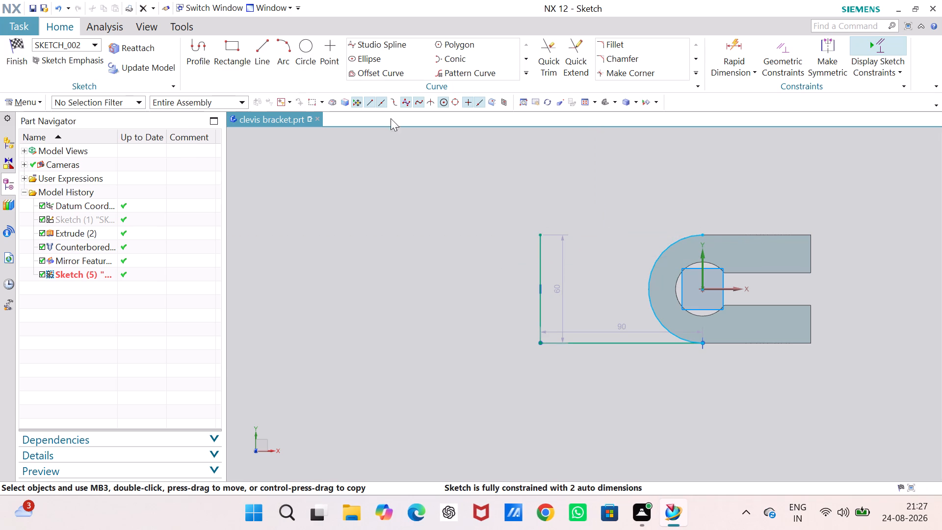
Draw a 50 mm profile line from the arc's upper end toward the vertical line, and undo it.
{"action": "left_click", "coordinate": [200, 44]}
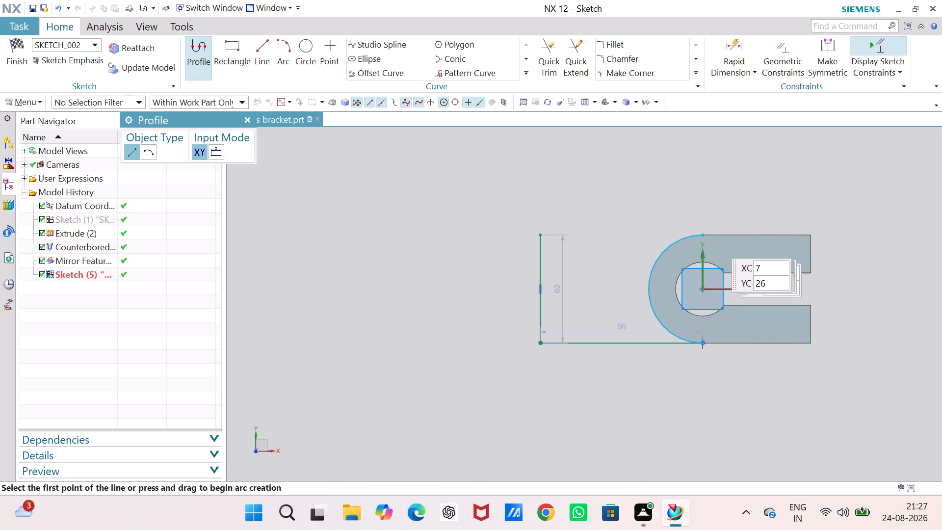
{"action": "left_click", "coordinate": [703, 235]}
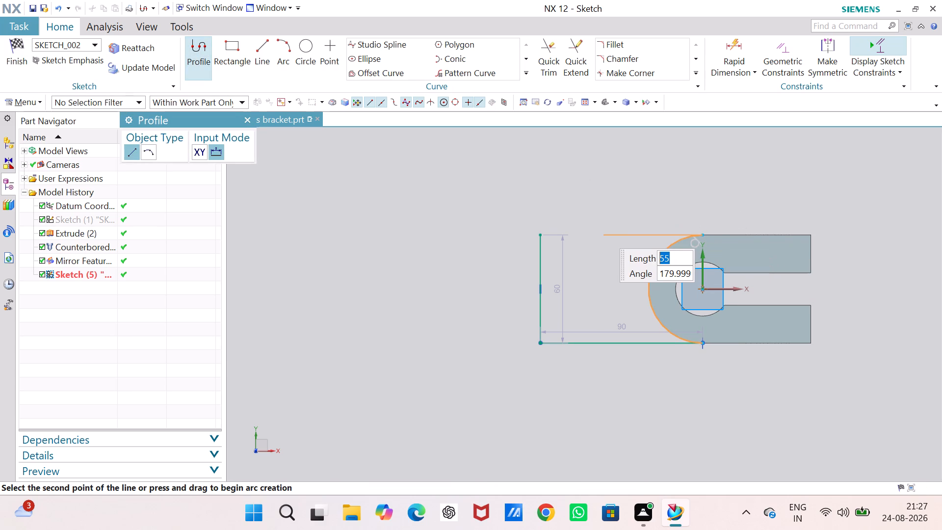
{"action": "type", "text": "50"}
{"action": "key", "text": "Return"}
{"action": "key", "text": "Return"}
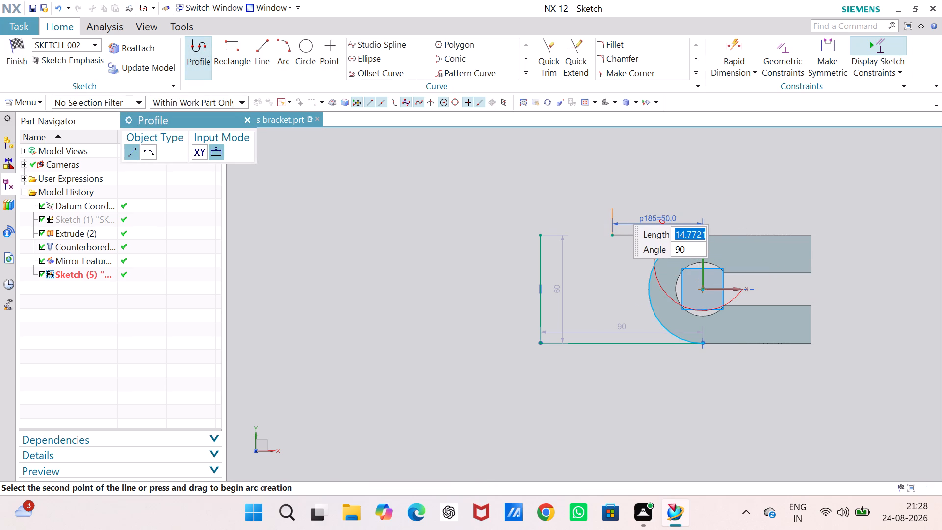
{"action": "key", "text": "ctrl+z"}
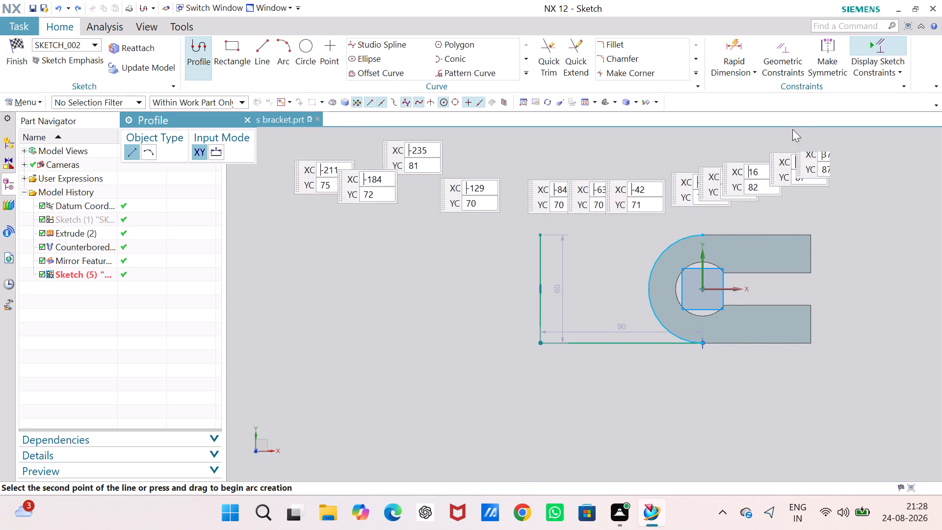
Draw the upper edge as two collinear lines, about 66 mm from the arc's upper end and about 24 mm to the vertical line.
{"action": "left_click", "coordinate": [703, 235]}
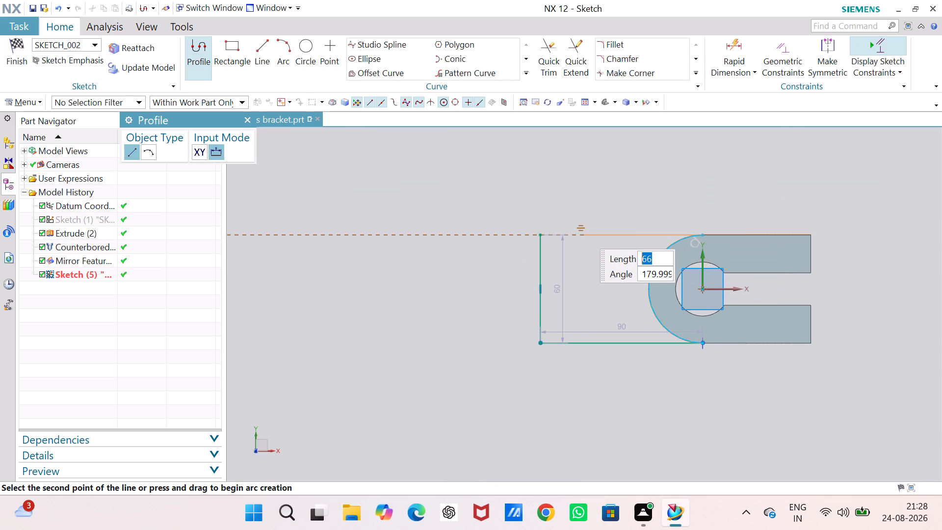
{"action": "type", "text": "60"}
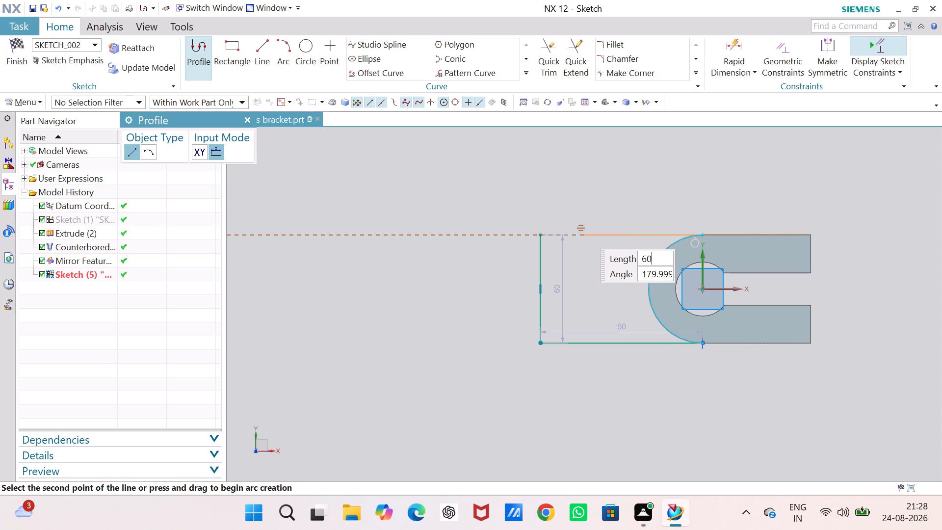
{"action": "left_click", "coordinate": [584, 233]}
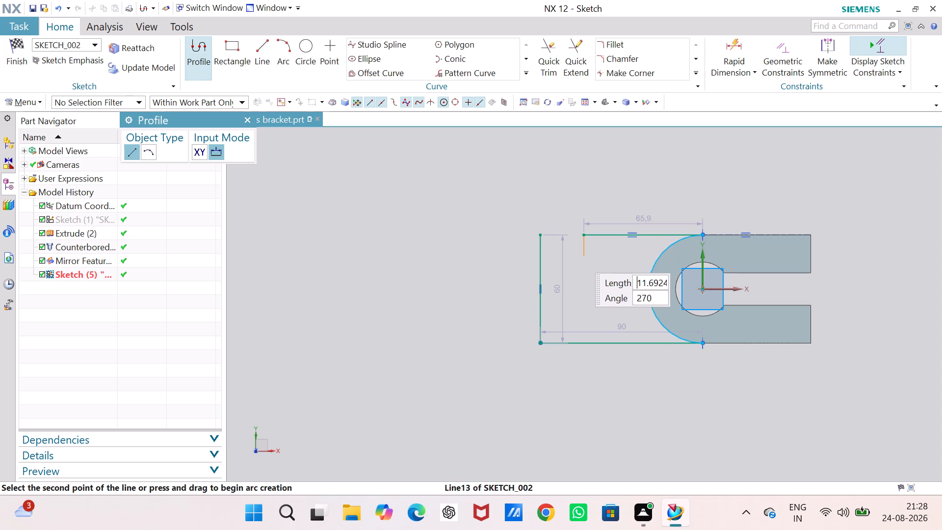
{"action": "left_click", "coordinate": [541, 236]}
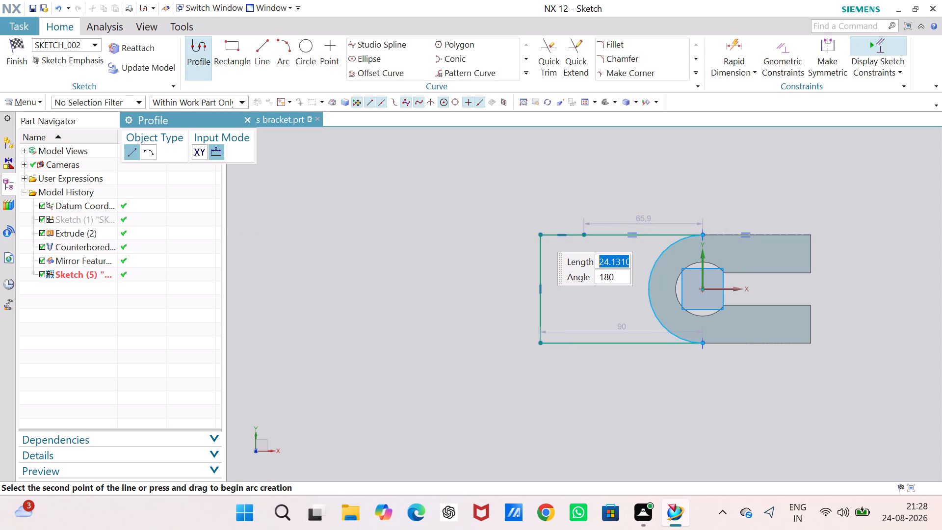
{"action": "key", "text": "Escape"}
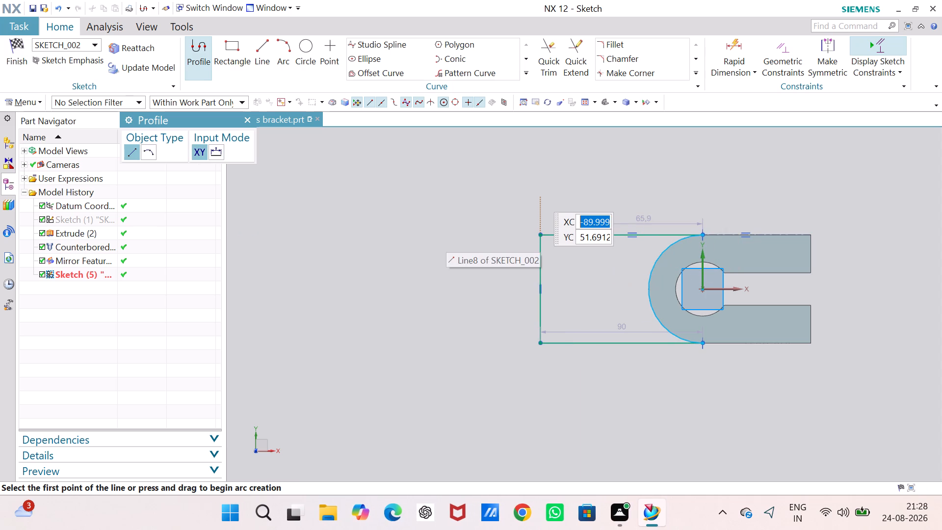
{"action": "key", "text": "Escape"}
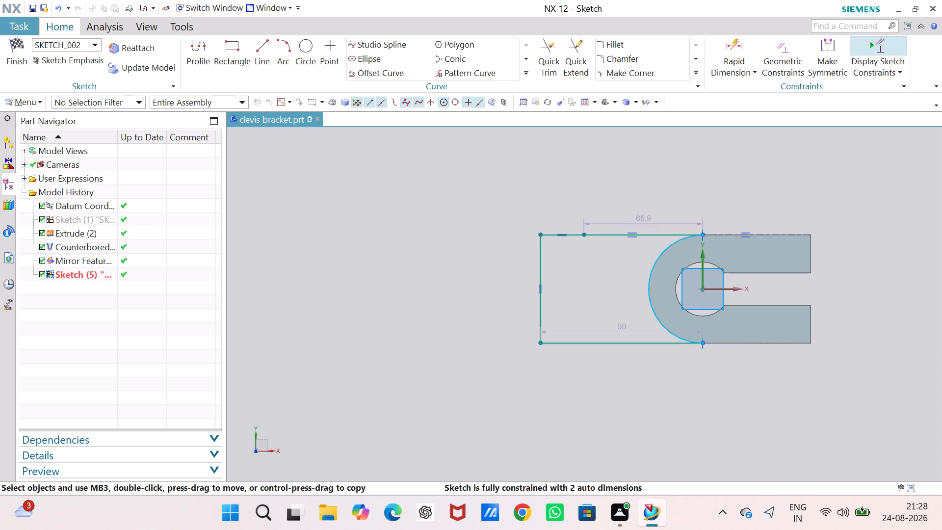
Set the length dimension of the upper line adjoining the arc to 60 mm.
{"action": "double_click", "coordinate": [646, 219]}
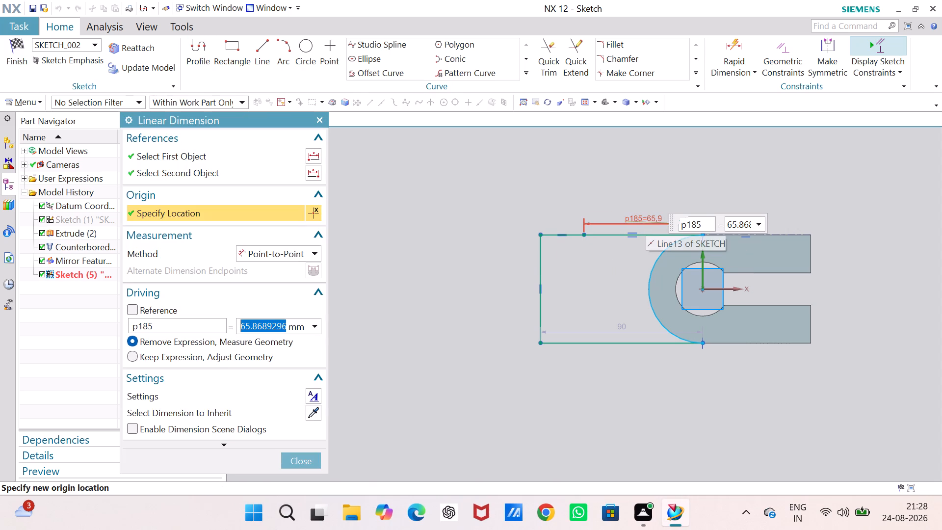
{"action": "type", "text": "60"}
{"action": "key", "text": "Return"}
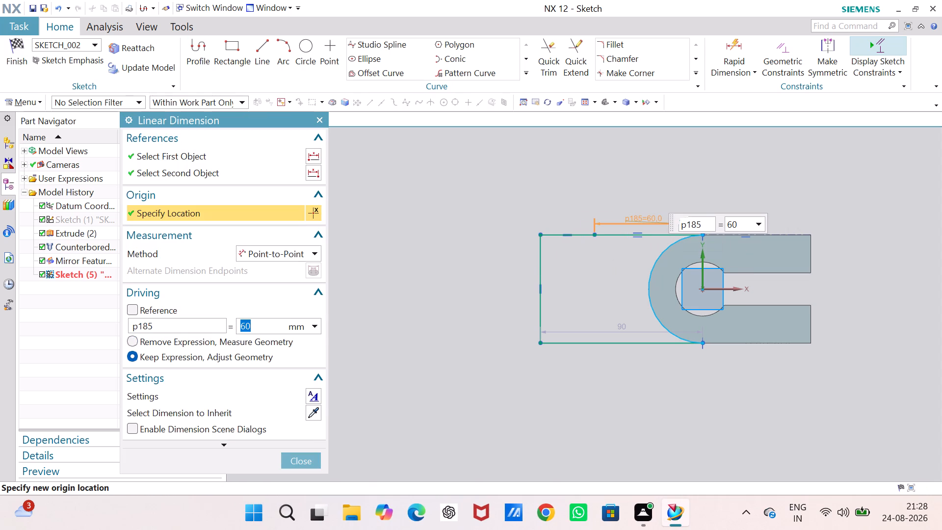
{"action": "left_click", "coordinate": [306, 464]}
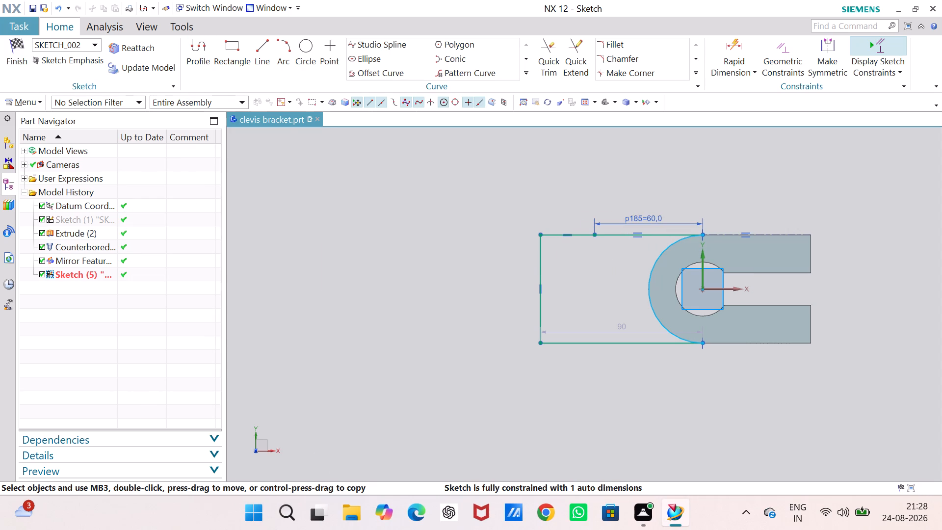
Add a Rapid Dimension to the short upper line adjoining the vertical line, placing it above the profile.
{"action": "left_click", "coordinate": [729, 45]}
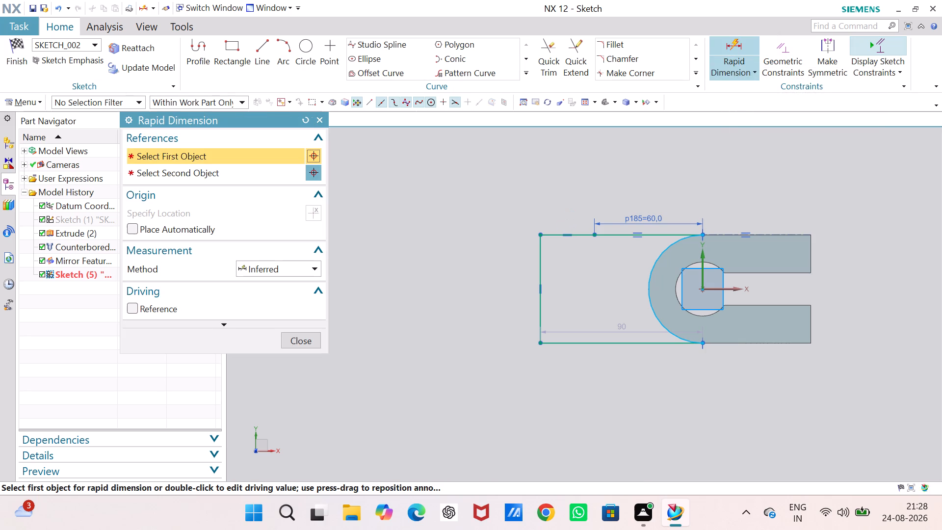
{"action": "left_click", "coordinate": [542, 235]}
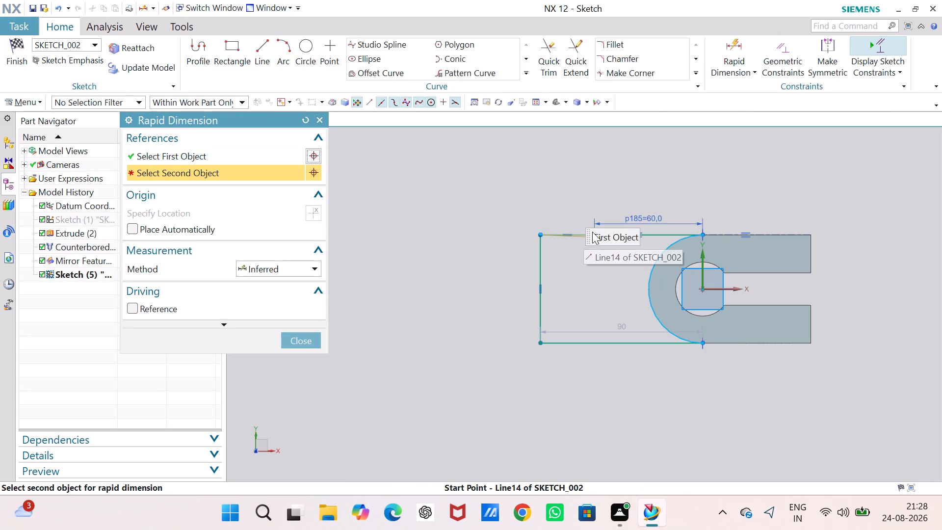
{"action": "scroll", "coordinate": [594, 233], "scroll_direction": "down", "scroll_amount": 1}
{"action": "scroll", "coordinate": [594, 233], "scroll_direction": "up", "scroll_amount": 5}
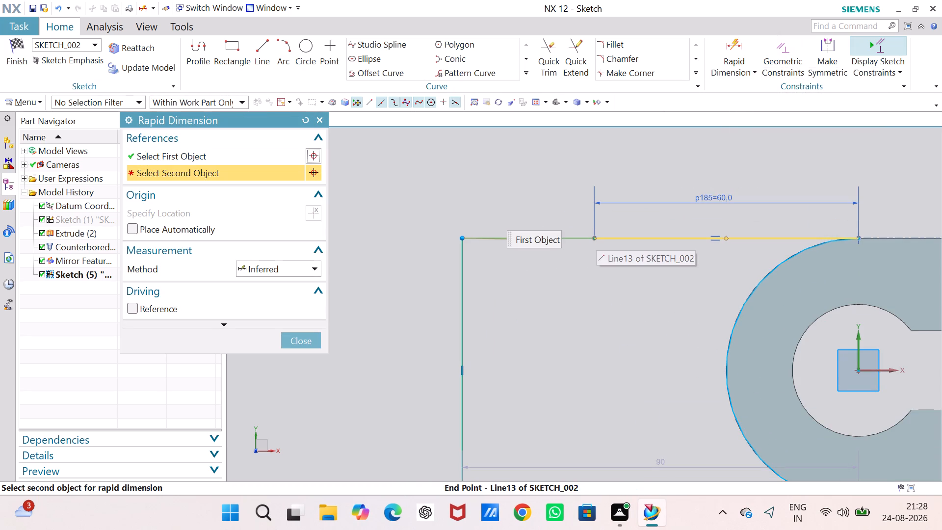
{"action": "left_click", "coordinate": [594, 239]}
{"action": "left_click", "coordinate": [538, 206]}
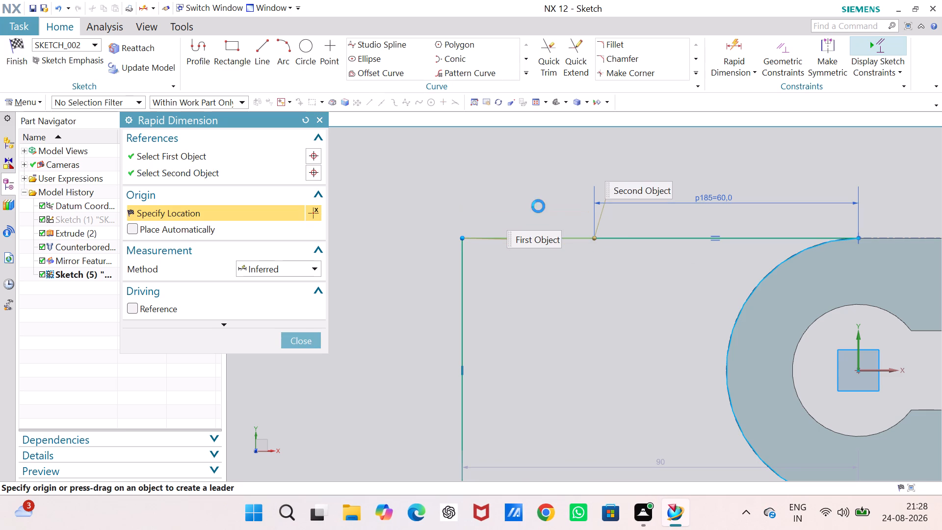
{"action": "left_click", "coordinate": [310, 333]}
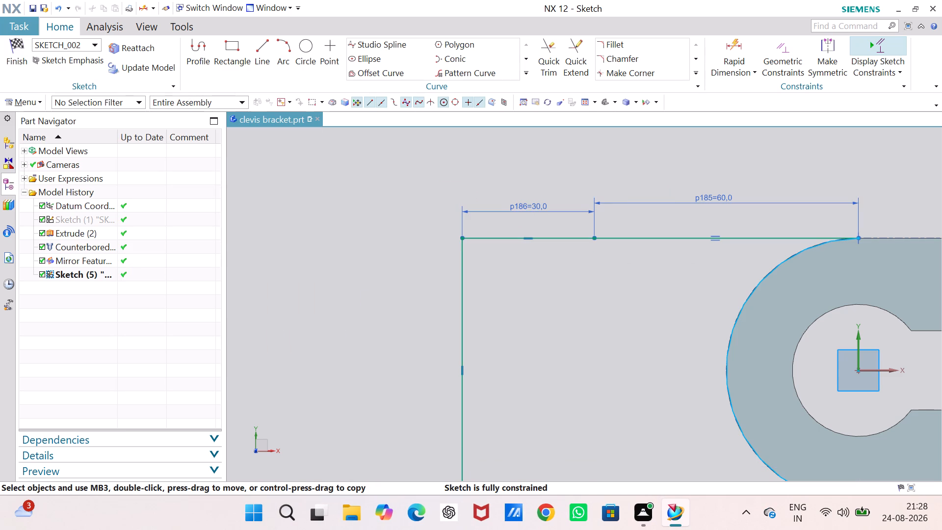
Set the length dimension of the short upper line adjoining the vertical line to 30 mm.
{"action": "scroll", "coordinate": [526, 229], "scroll_direction": "down", "scroll_amount": 1}
{"action": "scroll", "coordinate": [526, 229], "scroll_direction": "up", "scroll_amount": 2}
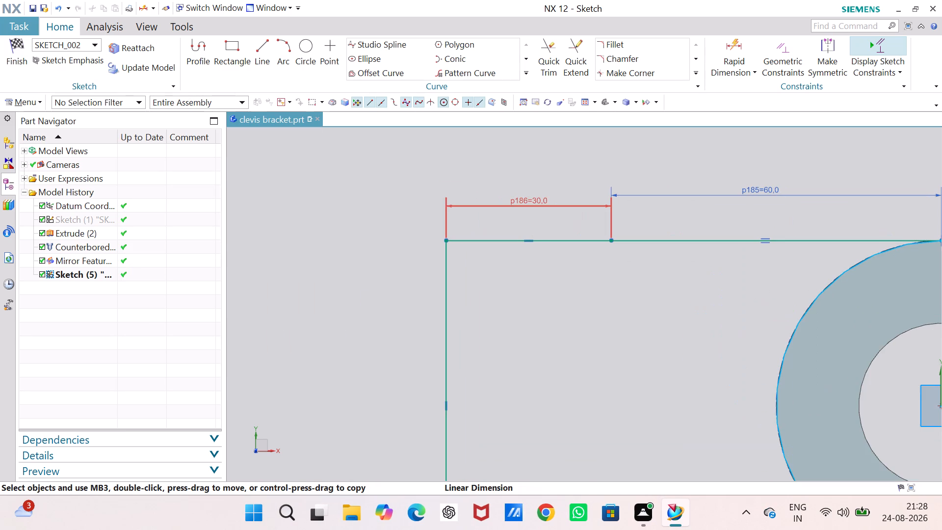
{"action": "double_click", "coordinate": [541, 202]}
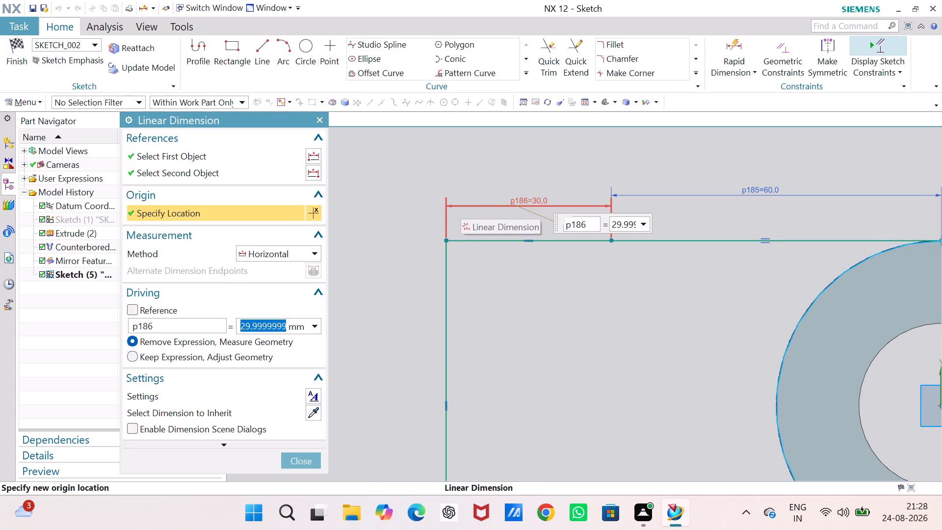
{"action": "type", "text": "30"}
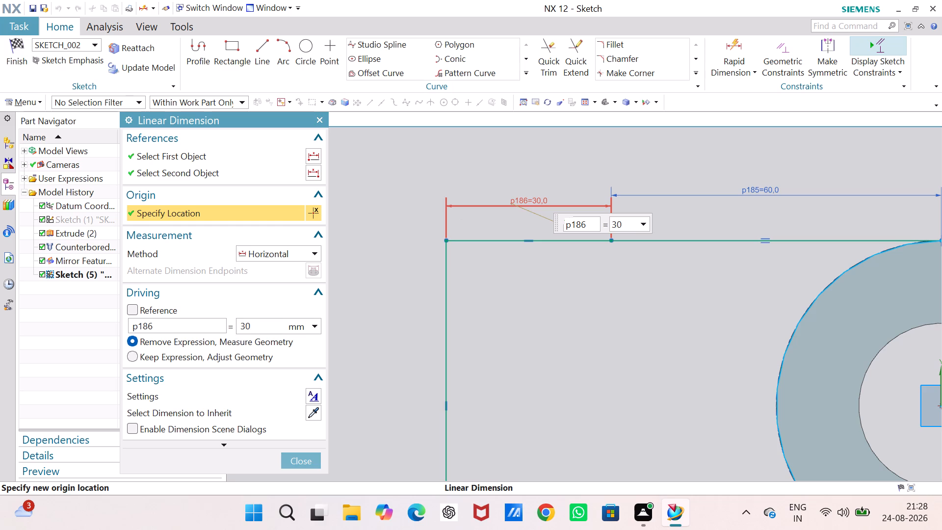
{"action": "key", "text": "Return"}
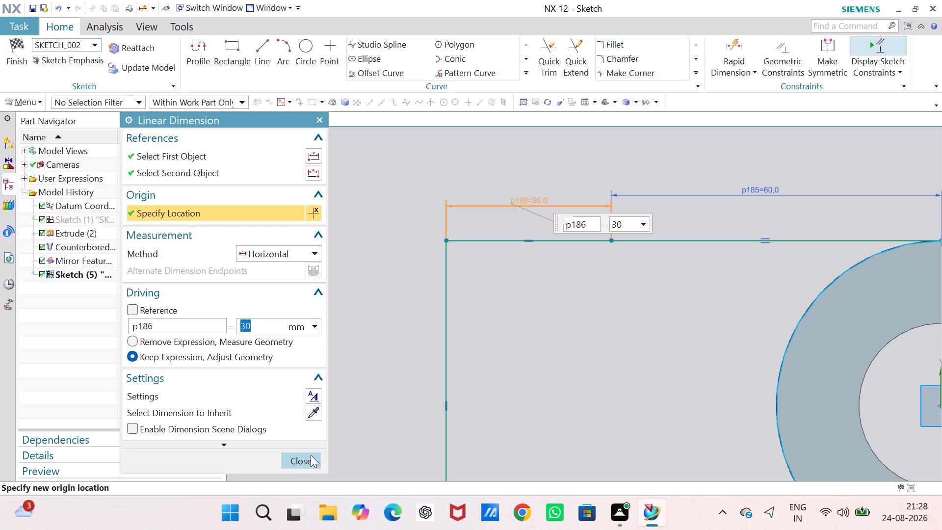
{"action": "left_click", "coordinate": [311, 454]}
Draw a 30 mm vertical line down into the profile from the point where the two upper lines meet.
{"action": "scroll", "coordinate": [690, 382], "scroll_direction": "up", "scroll_amount": 4}
{"action": "scroll", "coordinate": [690, 349], "scroll_direction": "down", "scroll_amount": 8}
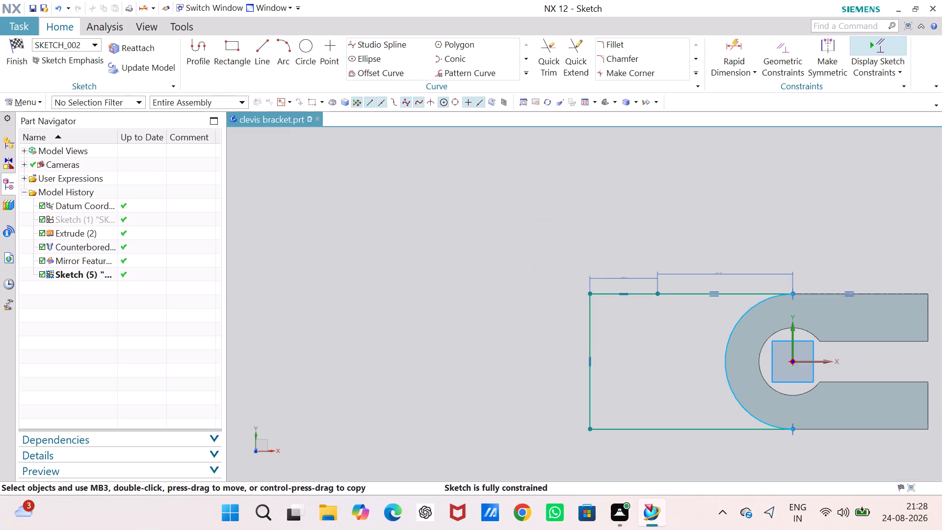
{"action": "scroll", "coordinate": [814, 375], "scroll_direction": "up", "scroll_amount": 2}
{"action": "scroll", "coordinate": [786, 455], "scroll_direction": "up", "scroll_amount": 3}
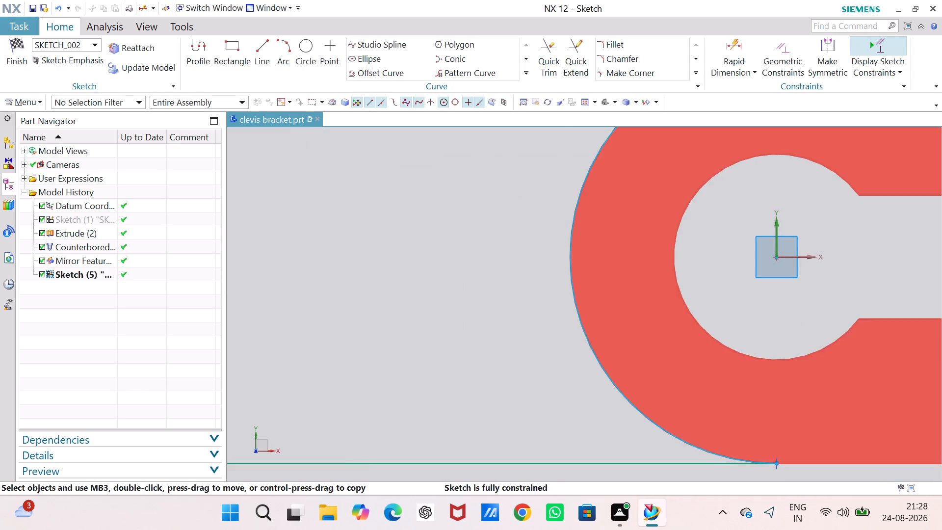
{"action": "scroll", "coordinate": [744, 430], "scroll_direction": "down", "scroll_amount": 3}
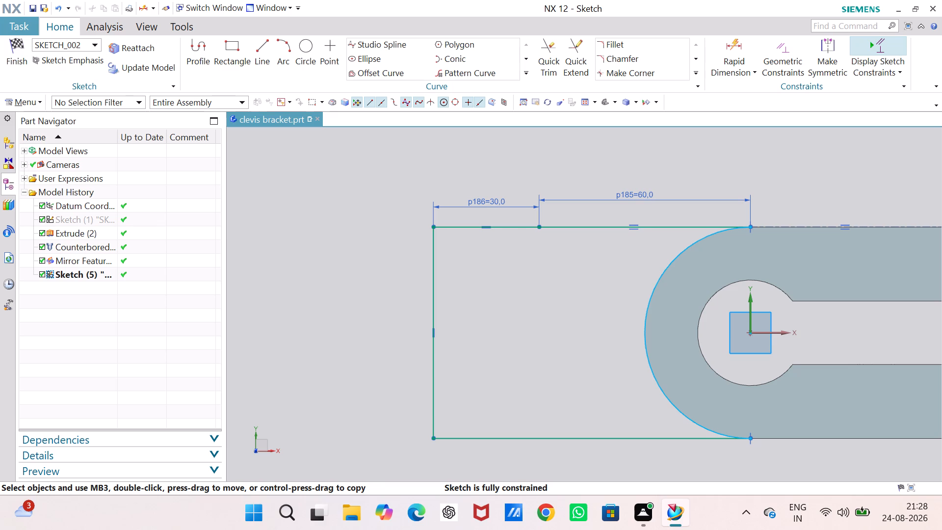
{"action": "left_click", "coordinate": [263, 45]}
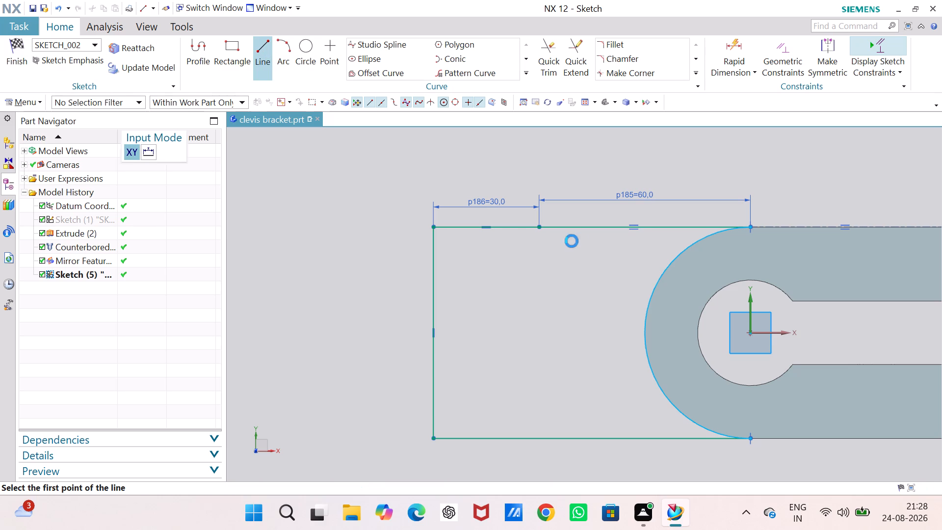
{"action": "left_click", "coordinate": [539, 226]}
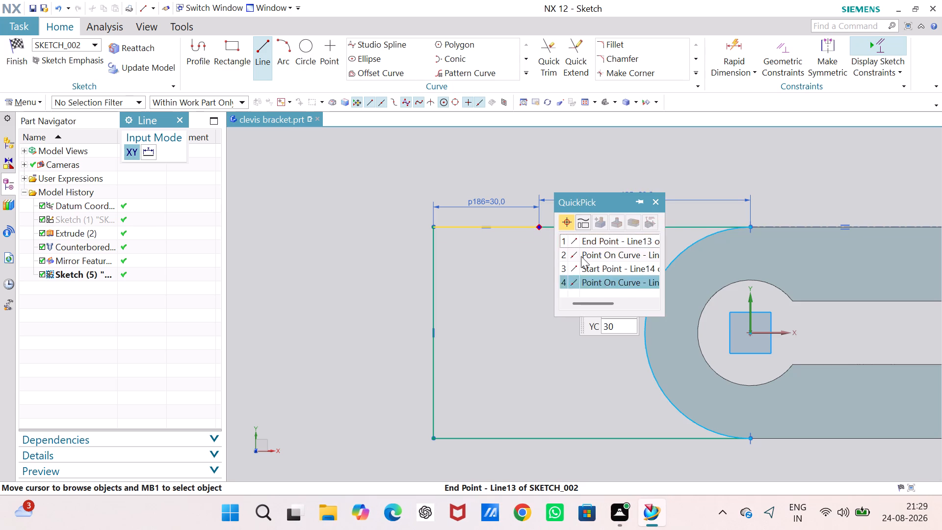
{"action": "left_click", "coordinate": [588, 239]}
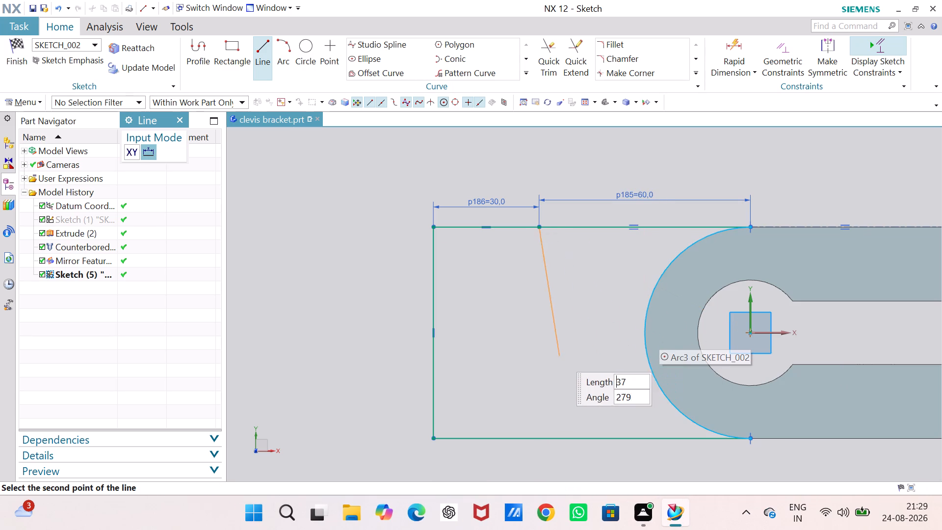
{"action": "left_click", "coordinate": [539, 331]}
{"action": "key", "text": "Escape"}
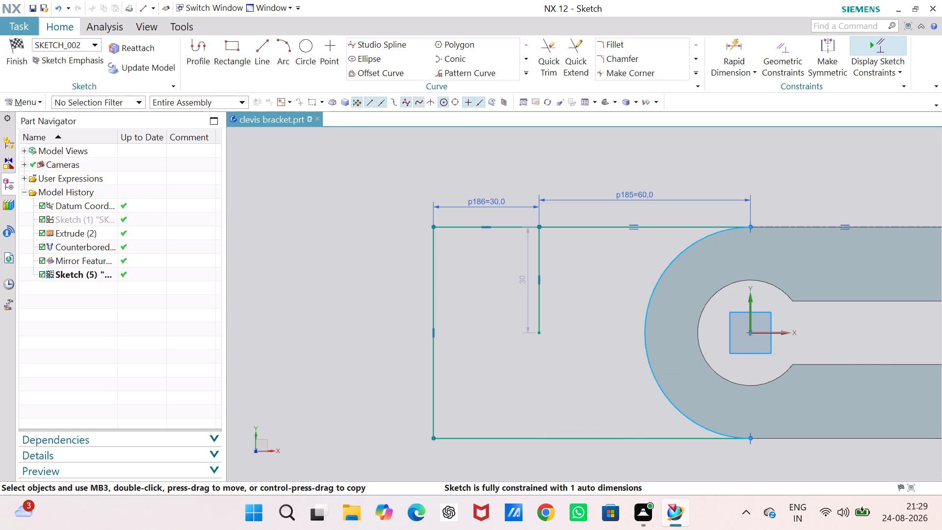
Convert the new 30 mm vertical line inside the profile to a reference line.
{"action": "left_click", "coordinate": [542, 263]}
{"action": "right_click", "coordinate": [542, 263]}
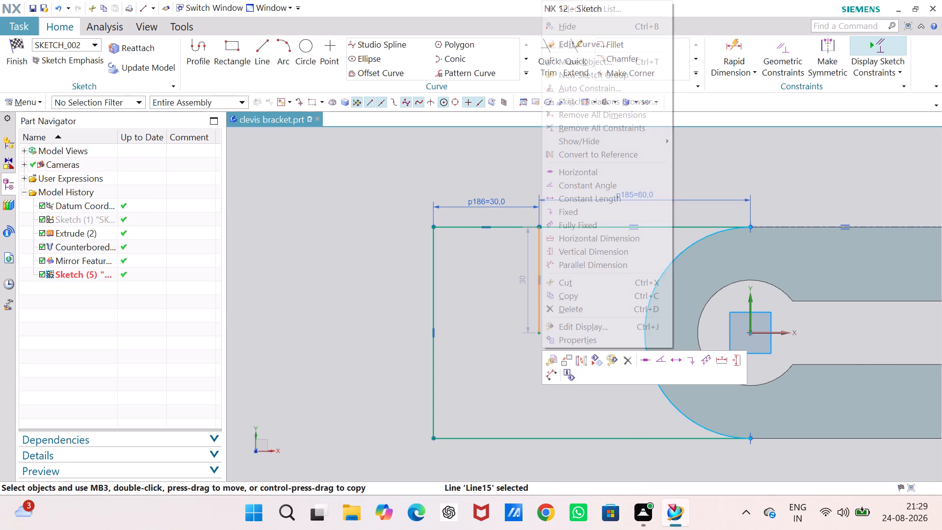
{"action": "left_click", "coordinate": [583, 150]}
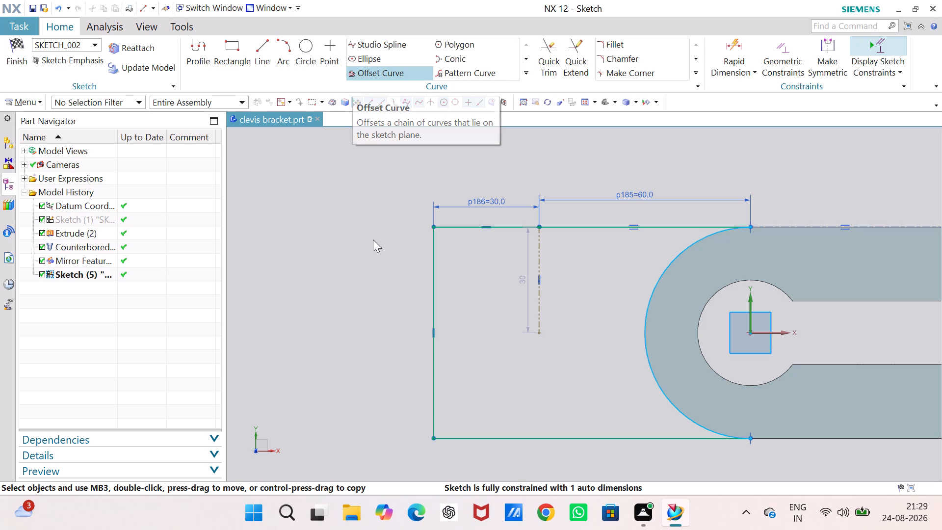
Reposition the reference line's length dimension on its arc-facing side and open that dimension for editing.
{"action": "left_click_drag", "start_coordinate": [521, 277], "coordinate": [589, 285]}
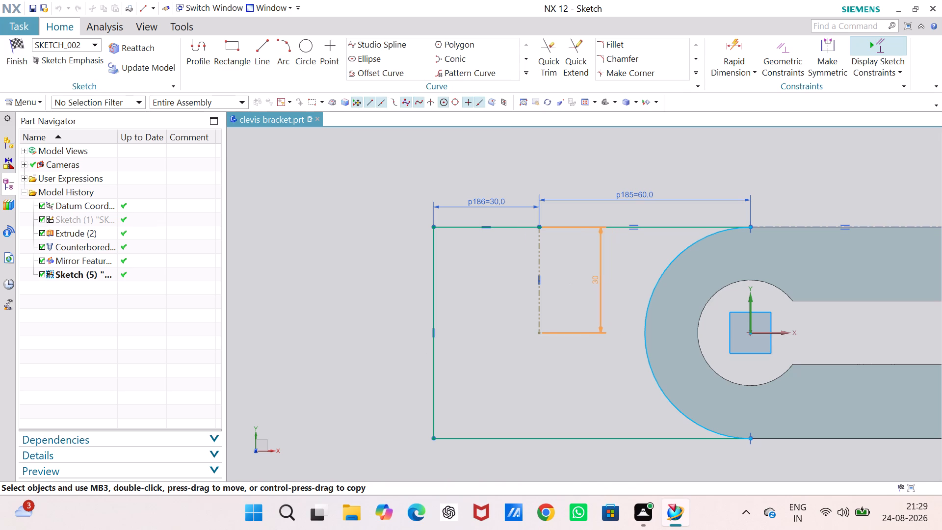
{"action": "left_click_drag", "start_coordinate": [589, 285], "coordinate": [585, 286]}
{"action": "double_click", "coordinate": [588, 285]}
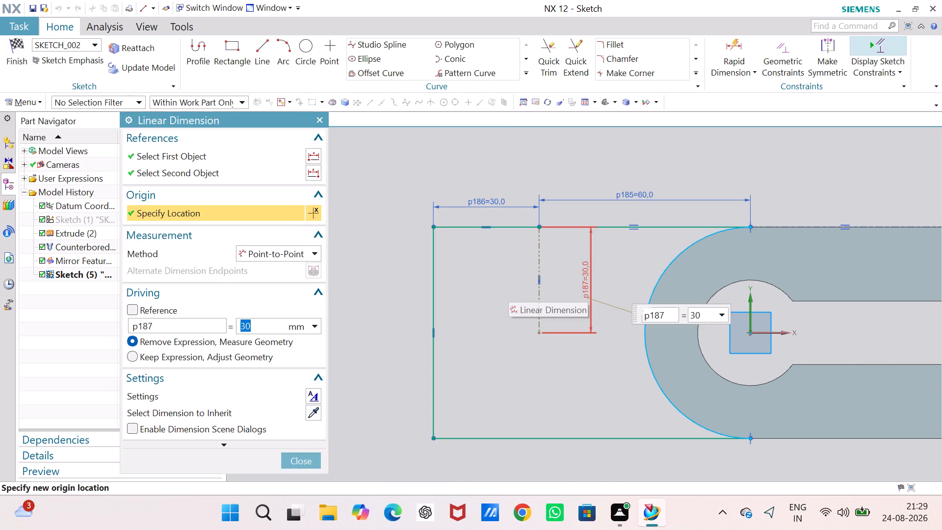
{"action": "left_click", "coordinate": [315, 463]}
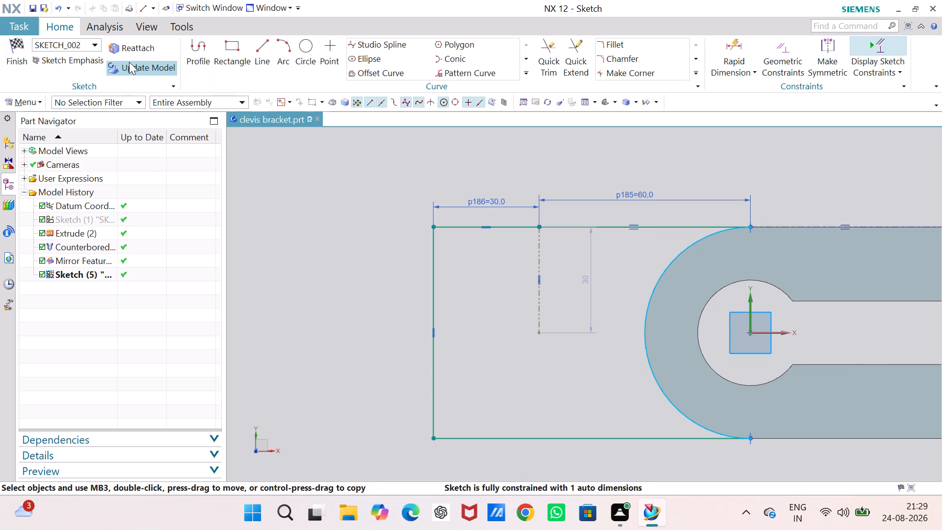
Sketch a U-shaped slot profile around the reference line from the upper edge, with 30 mm vertical sides and a bottom arc of about 8.4 mm radius.
{"action": "left_click", "coordinate": [195, 51]}
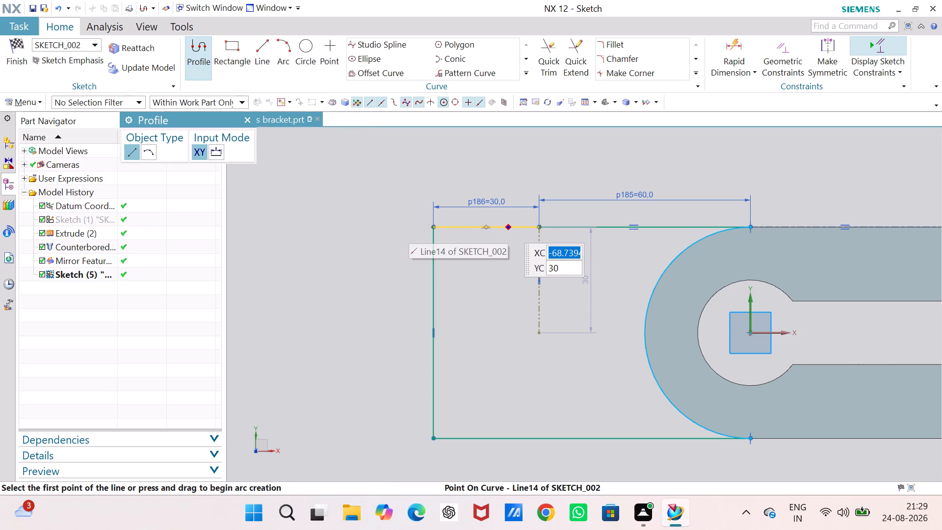
{"action": "left_click", "coordinate": [508, 227]}
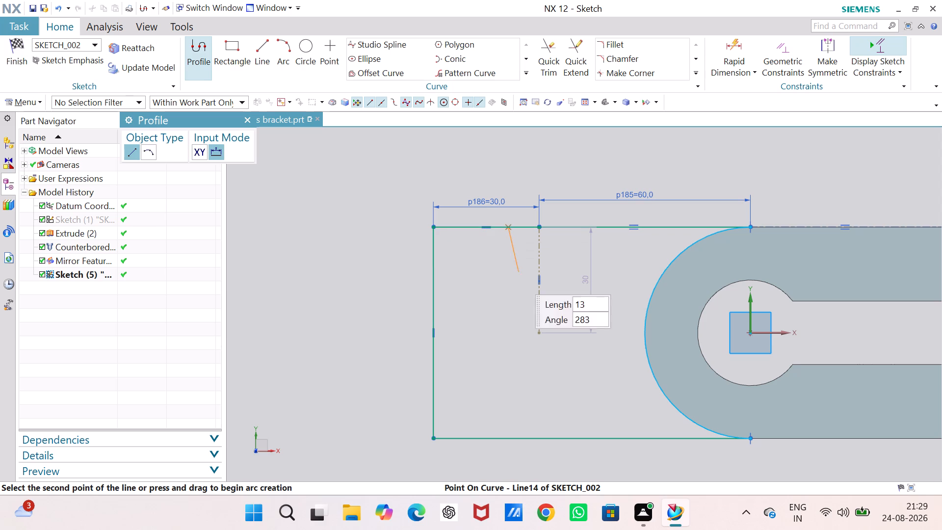
{"action": "left_click", "coordinate": [508, 334]}
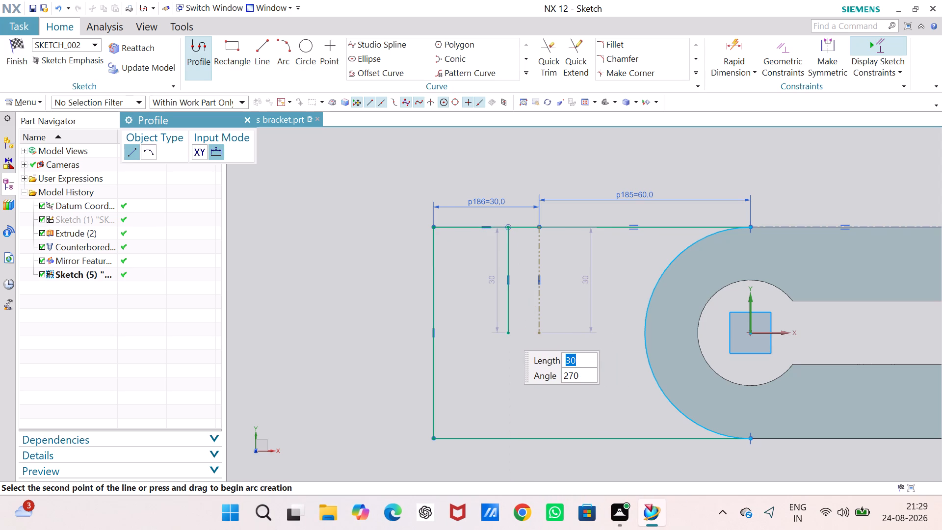
{"action": "left_click_drag", "start_coordinate": [508, 334], "coordinate": [556, 341]}
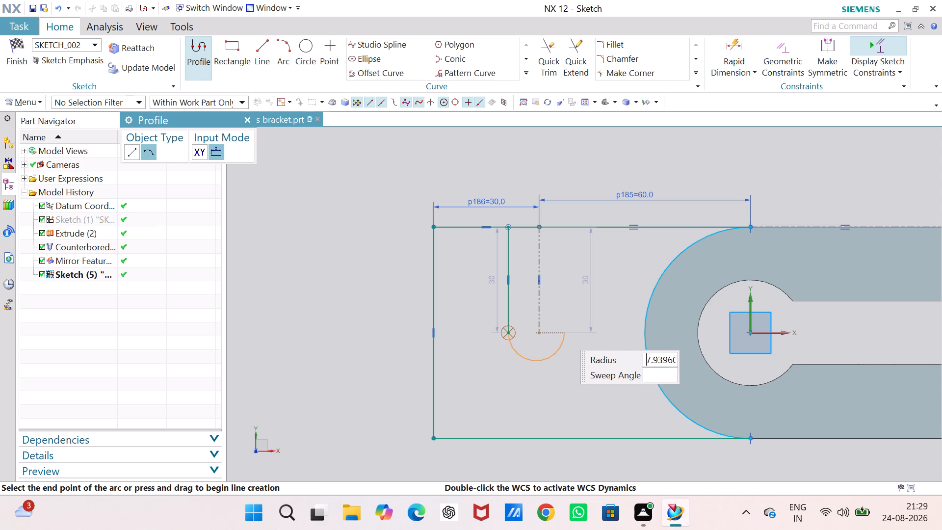
{"action": "left_click", "coordinate": [568, 333]}
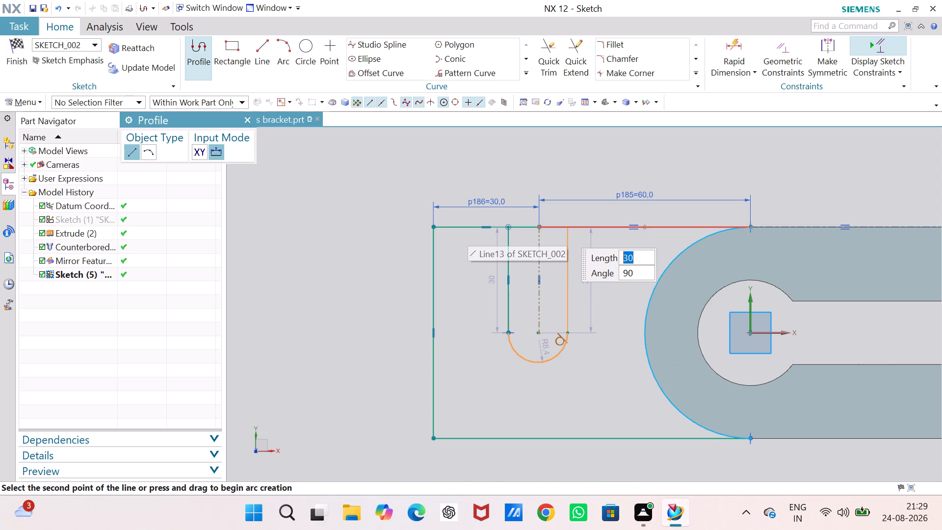
{"action": "left_click", "coordinate": [568, 228]}
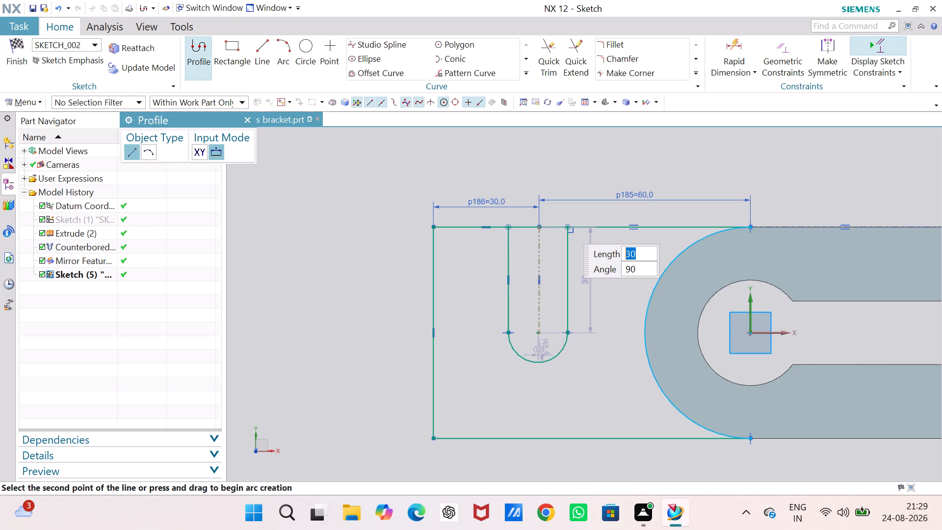
{"action": "key", "text": "Escape"}
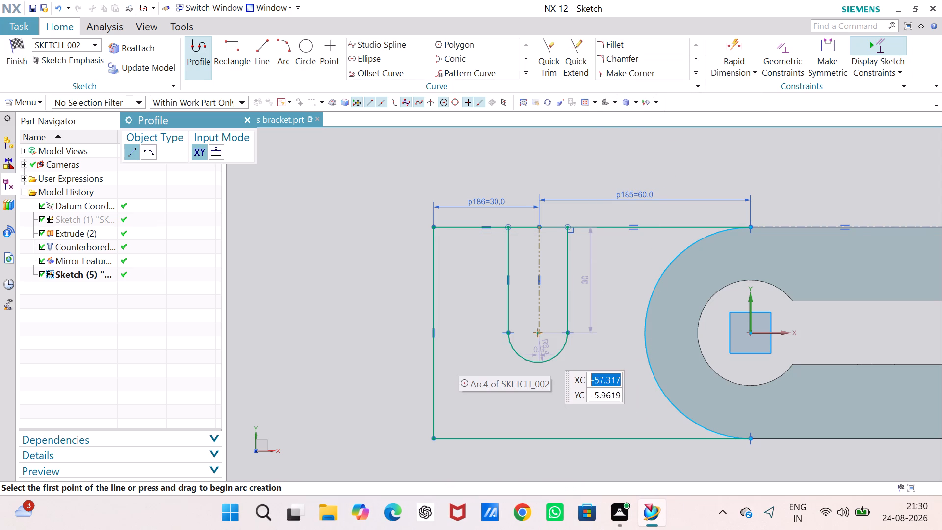
{"action": "key", "text": "Escape"}
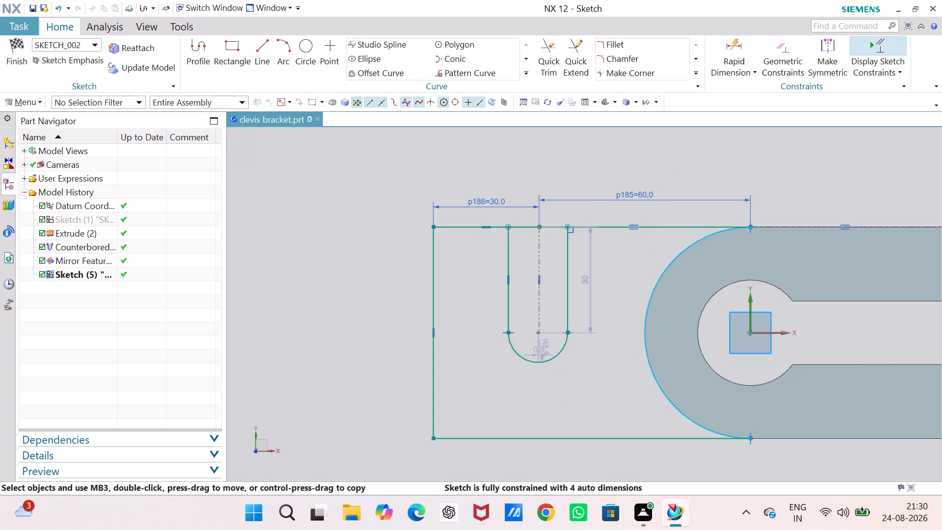
Move the slot arc's radius dimension outside the slot and set the radius to 9 mm.
{"action": "left_click_drag", "start_coordinate": [544, 351], "coordinate": [568, 367]}
{"action": "double_click", "coordinate": [571, 375]}
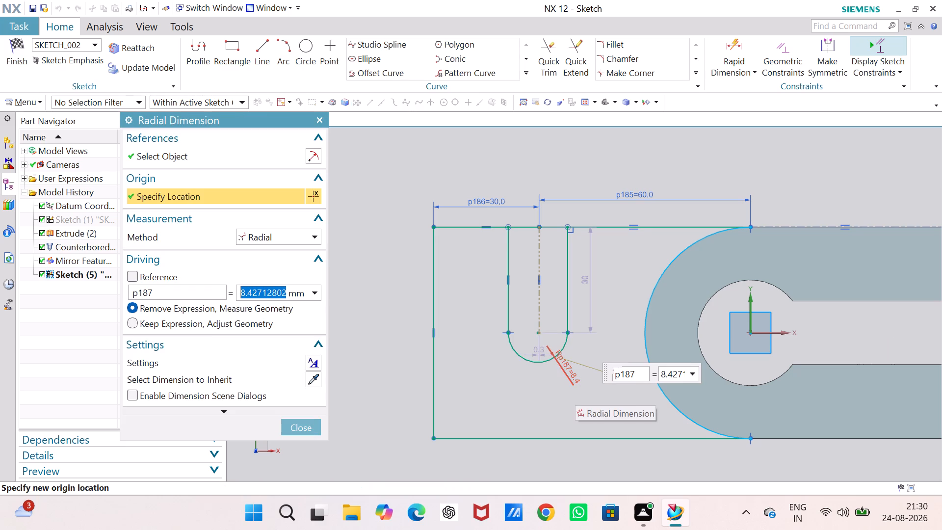
{"action": "key", "text": "0"}
{"action": "key", "text": "BackSpace"}
{"action": "key", "text": "9"}
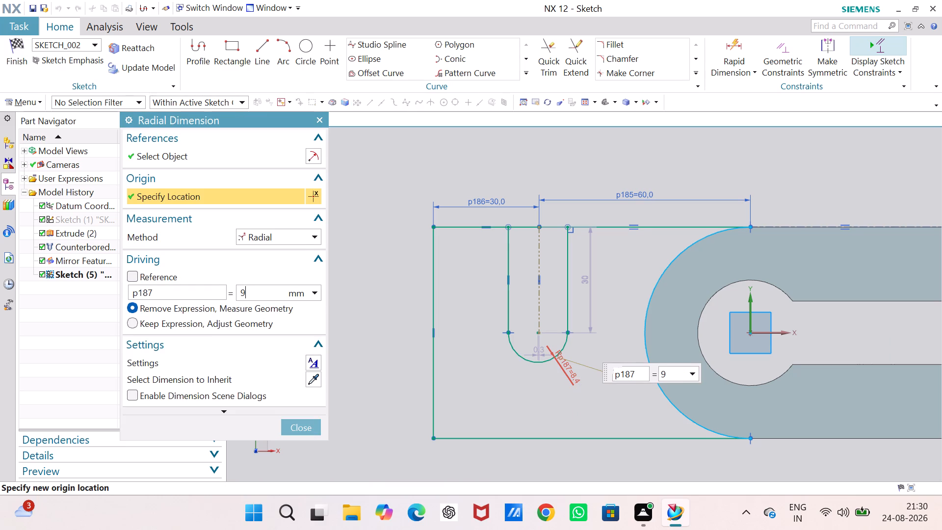
{"action": "key", "text": "Return"}
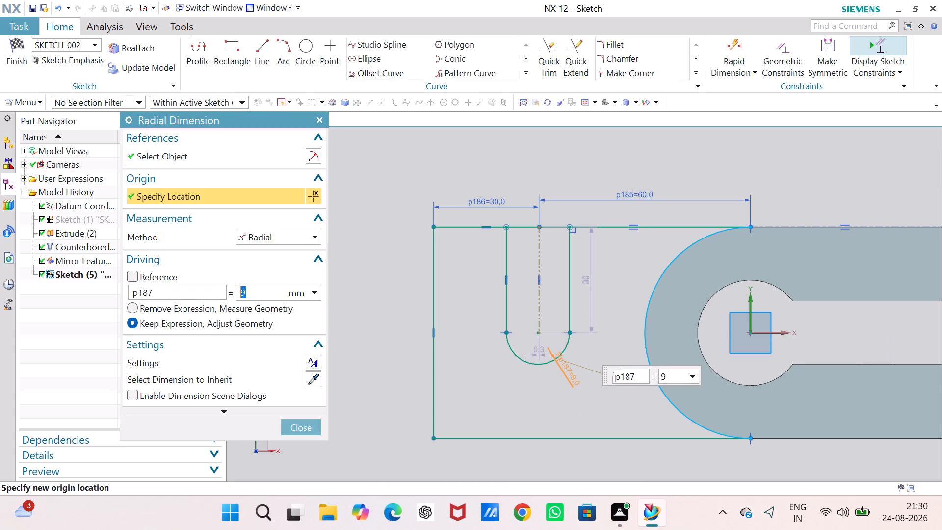
{"action": "left_click", "coordinate": [308, 425]}
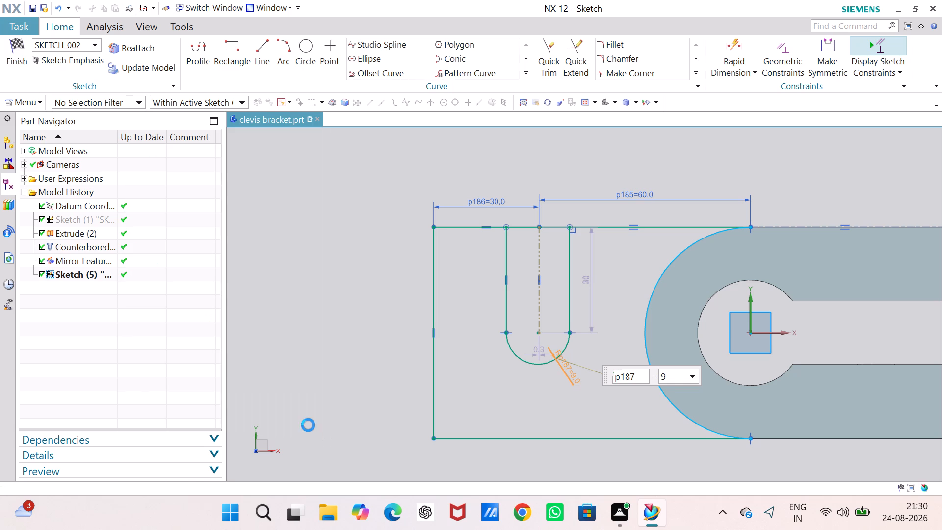
Set the perpendicular distance between the slot arc's centre and the reference line to 0 mm.
{"action": "left_click", "coordinate": [539, 333]}
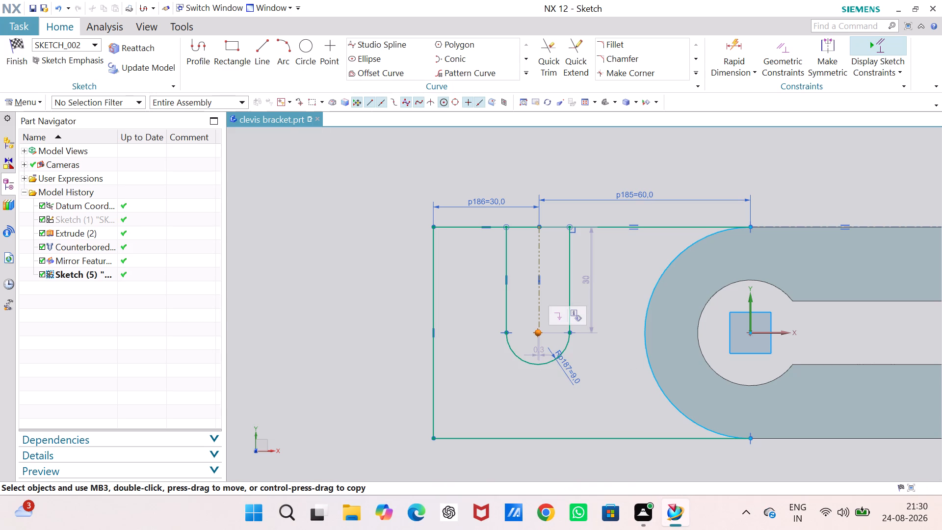
{"action": "key", "text": "Escape"}
{"action": "double_click", "coordinate": [545, 352]}
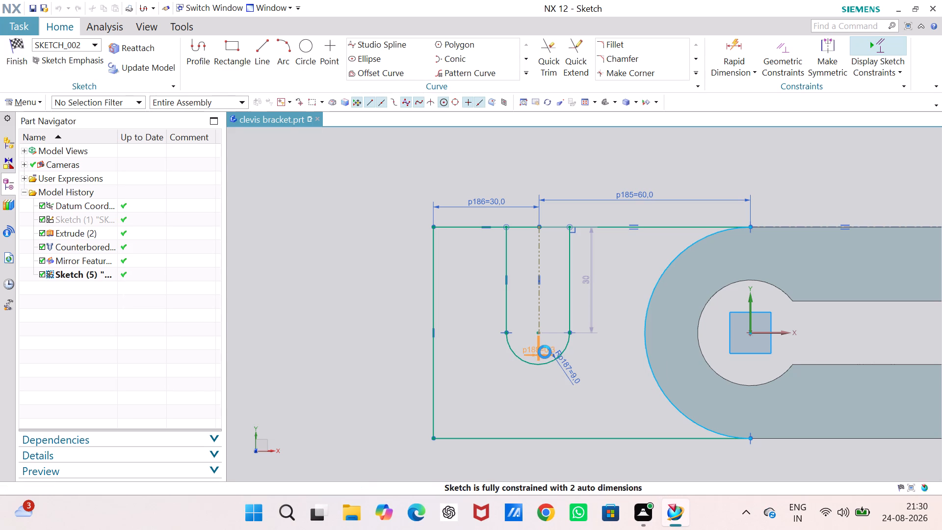
{"action": "key", "text": "0"}
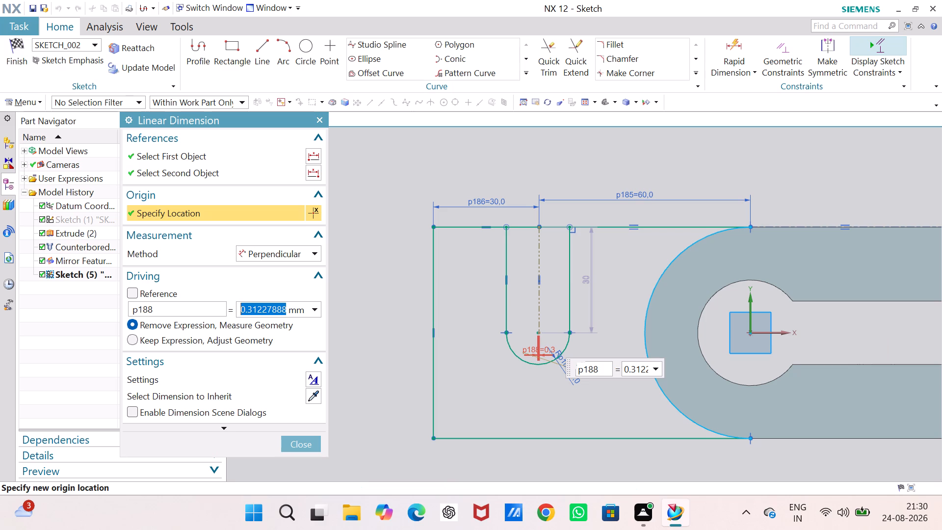
{"action": "key", "text": "Return"}
{"action": "left_click", "coordinate": [307, 435]}
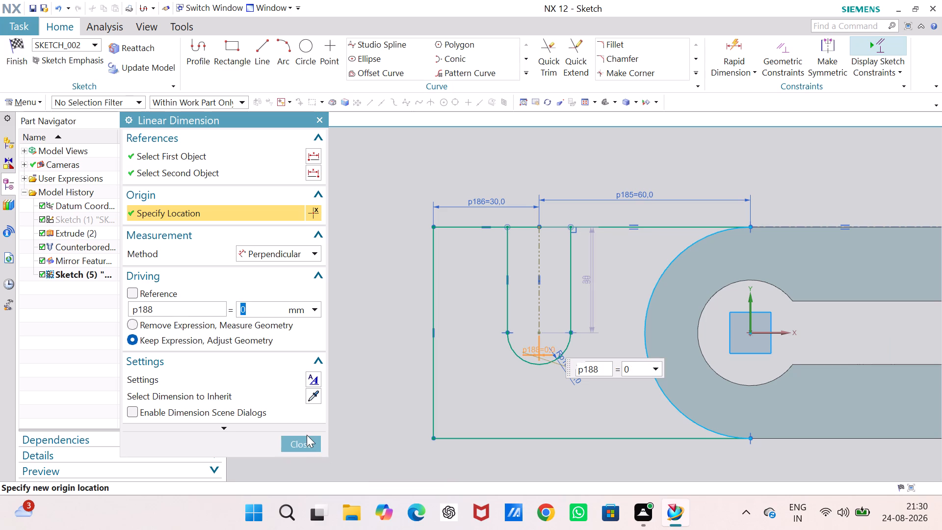
{"action": "left_click", "coordinate": [308, 441]}
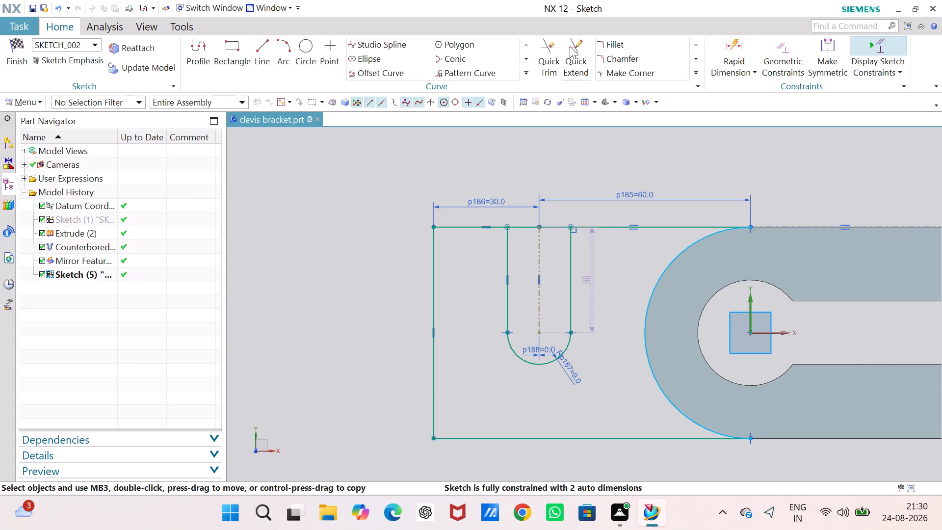
Quick Trim the two upper-edge segments that cross the slot's opening.
{"action": "left_click", "coordinate": [544, 46]}
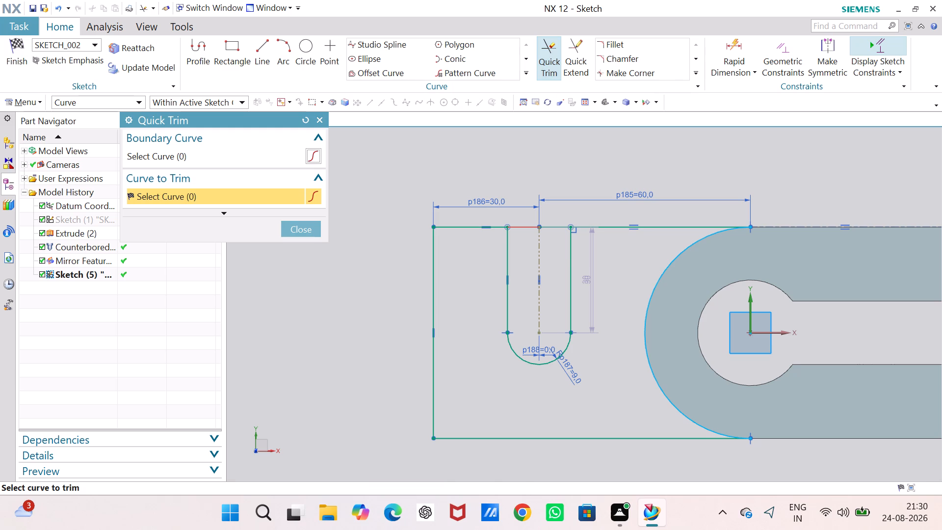
{"action": "left_click", "coordinate": [528, 228]}
{"action": "left_click", "coordinate": [555, 228]}
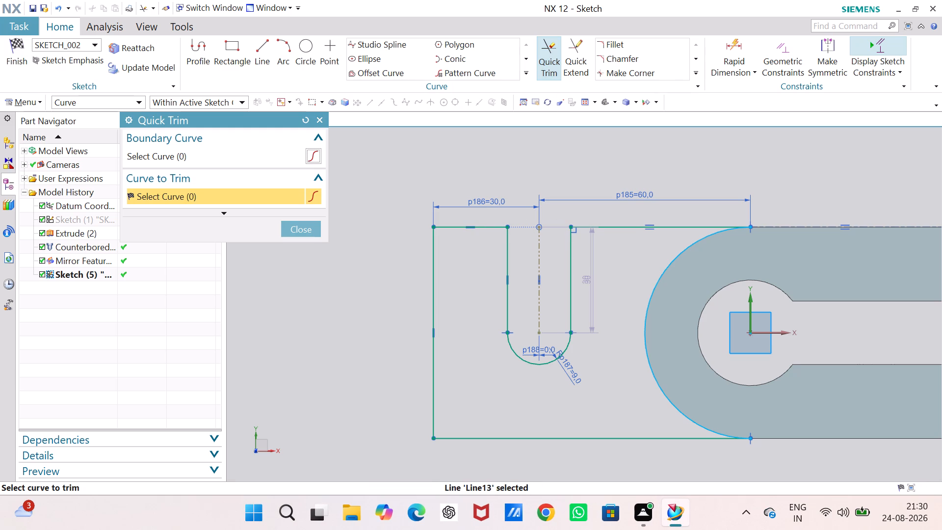
Quick Trim the vertical reference line running through the centre of the U-shaped slot.
{"action": "left_click", "coordinate": [540, 226]}
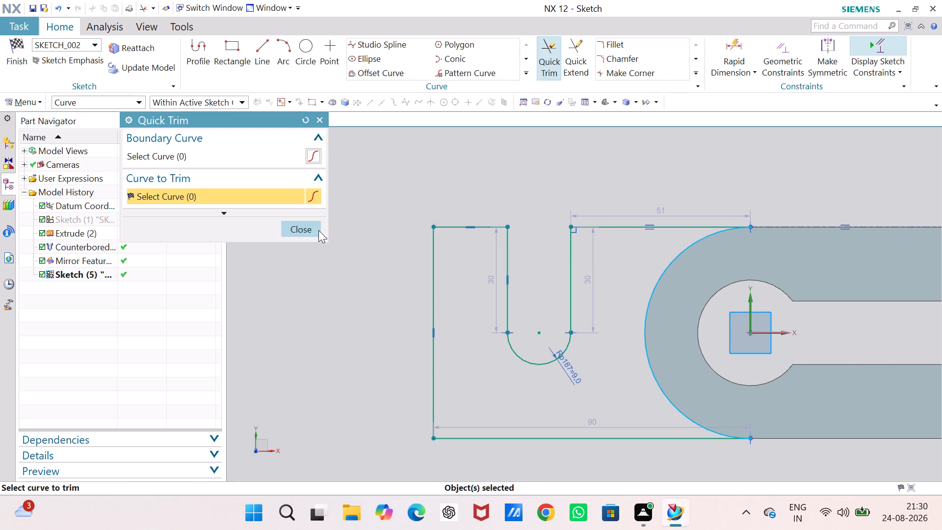
{"action": "left_click", "coordinate": [305, 230]}
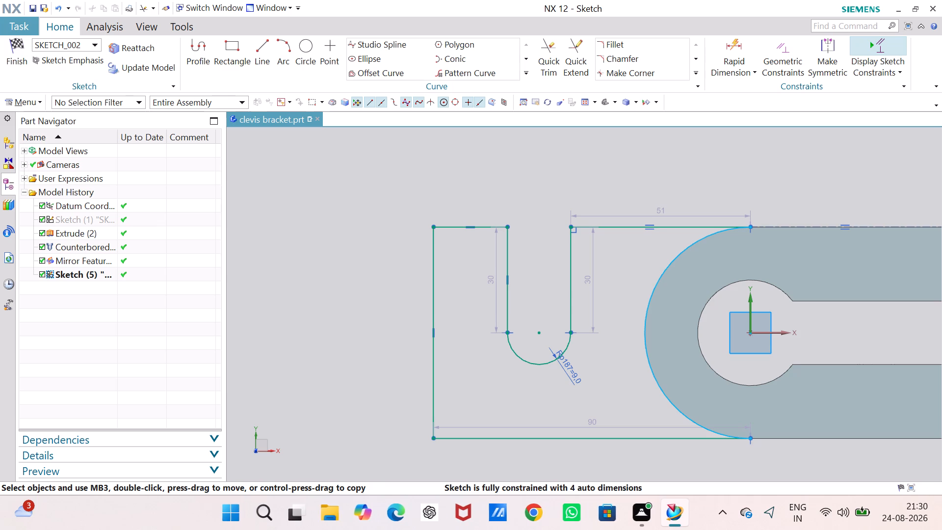
Inspect the radius dimension of the slot's bottom arc.
{"action": "scroll", "coordinate": [616, 346], "scroll_direction": "up", "scroll_amount": 1}
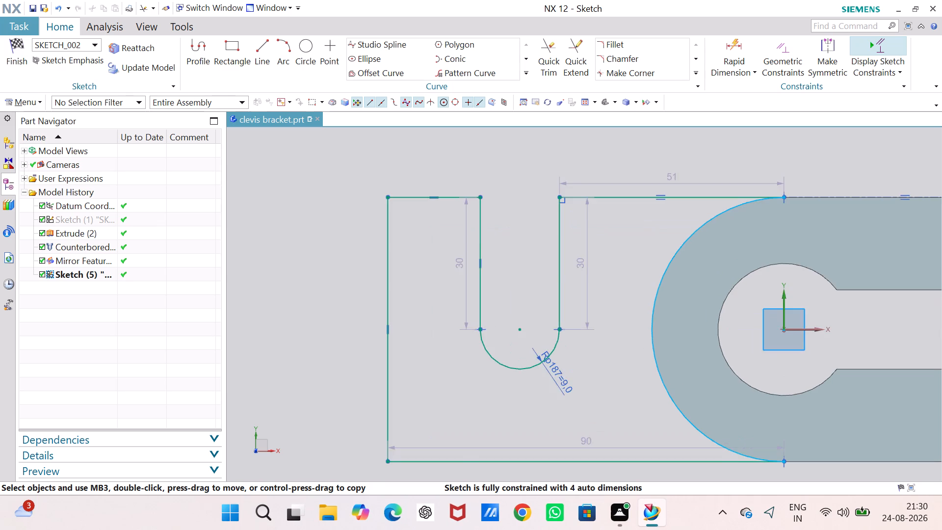
{"action": "scroll", "coordinate": [649, 358], "scroll_direction": "down", "scroll_amount": 4}
{"action": "scroll", "coordinate": [657, 382], "scroll_direction": "up", "scroll_amount": 1}
{"action": "scroll", "coordinate": [657, 382], "scroll_direction": "down", "scroll_amount": 1}
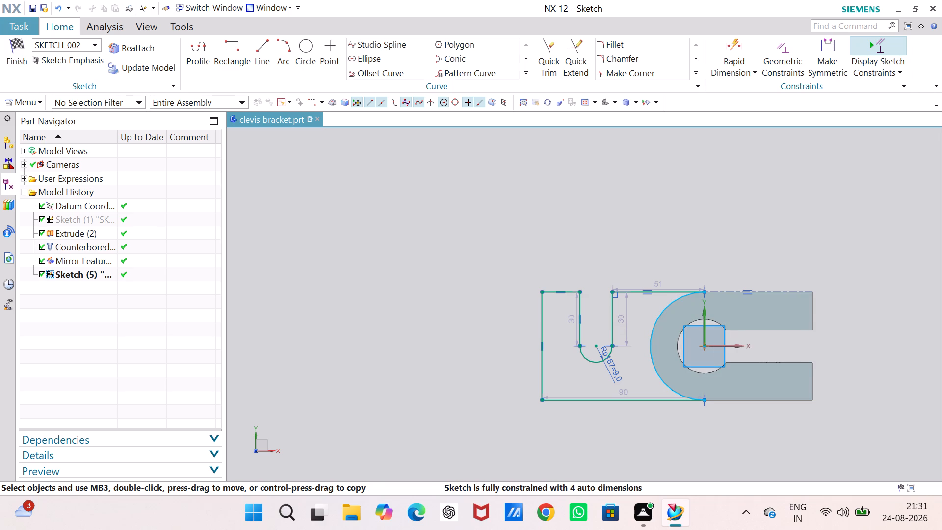
{"action": "double_click", "coordinate": [617, 373]}
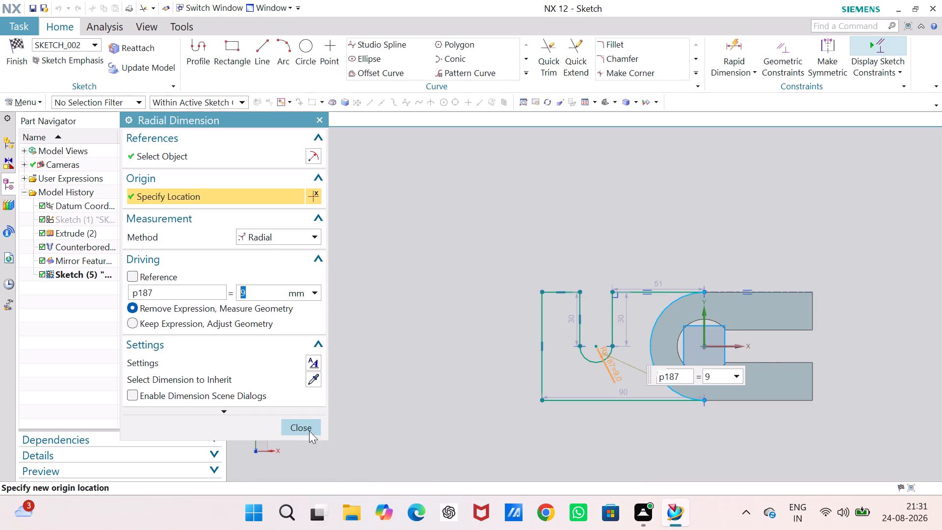
{"action": "left_click", "coordinate": [309, 431]}
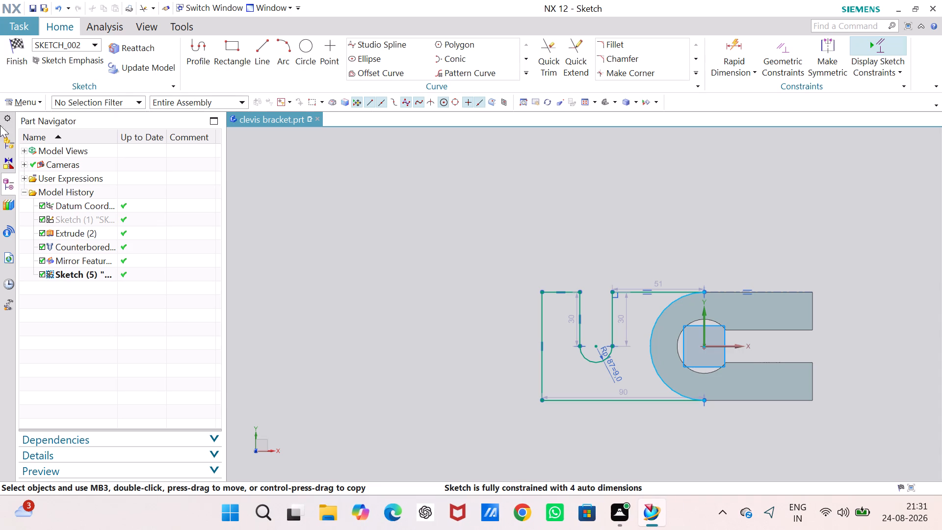
Finish the slotted extension profile sketch.
{"action": "left_click", "coordinate": [10, 57]}
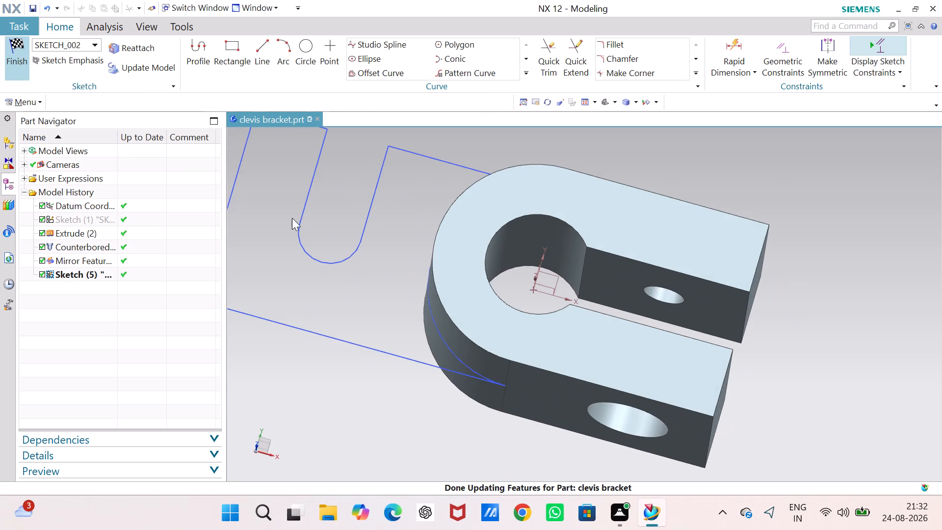
Extrude the slotted extension sketch from 0 to 9 mm, with the inferred Boolean uniting it to the U-shaped base.
{"action": "scroll", "coordinate": [356, 240], "scroll_direction": "up", "scroll_amount": 3}
{"action": "scroll", "coordinate": [384, 274], "scroll_direction": "down", "scroll_amount": 6}
{"action": "middle_click_drag", "start_coordinate": [375, 293], "coordinate": [462, 293]}
{"action": "right_click_drag", "start_coordinate": [375, 293], "coordinate": [462, 293]}
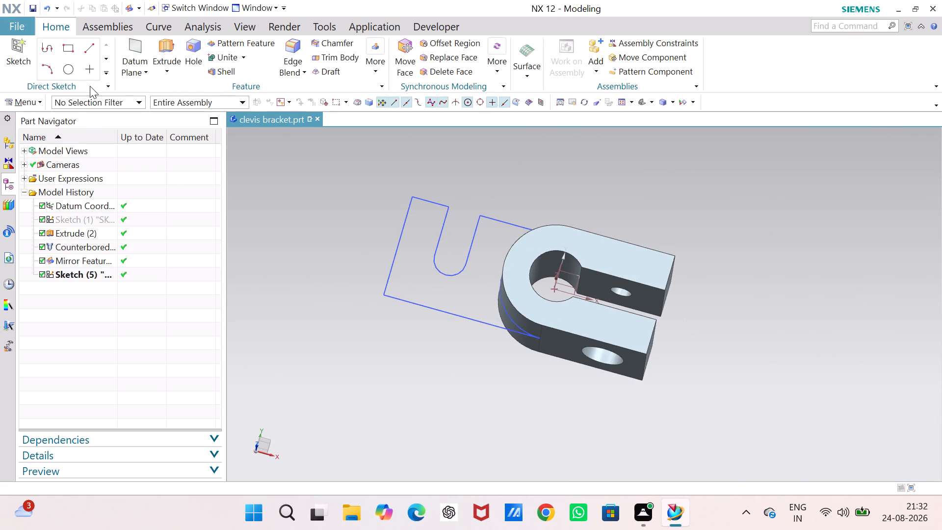
{"action": "left_click", "coordinate": [160, 50]}
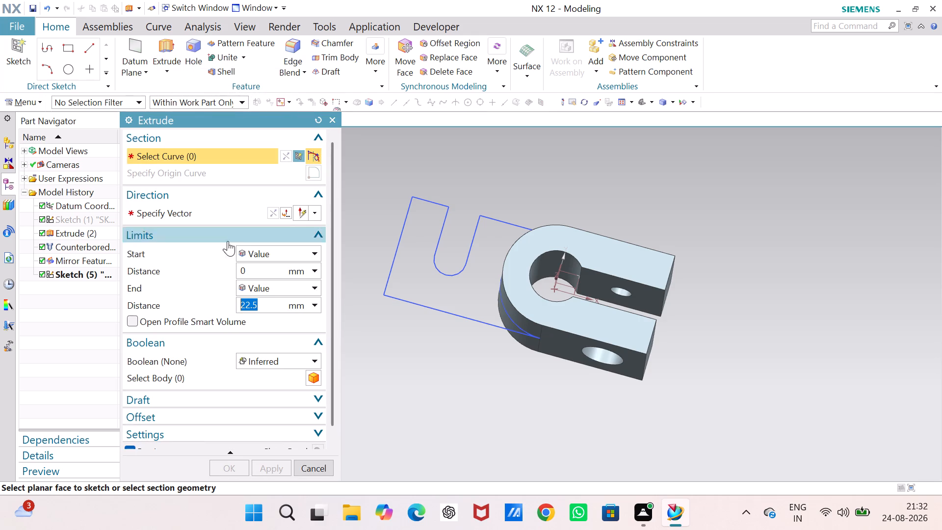
{"action": "key", "text": "9"}
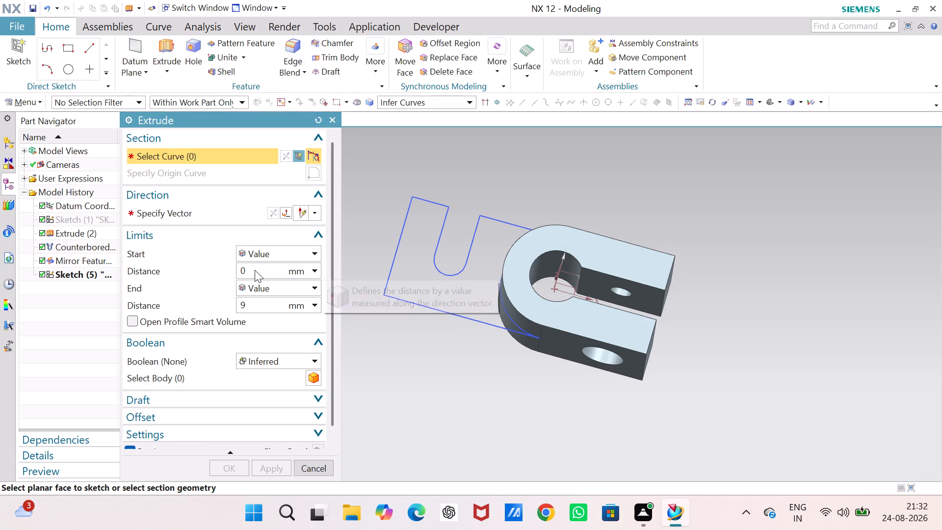
{"action": "left_click", "coordinate": [80, 277]}
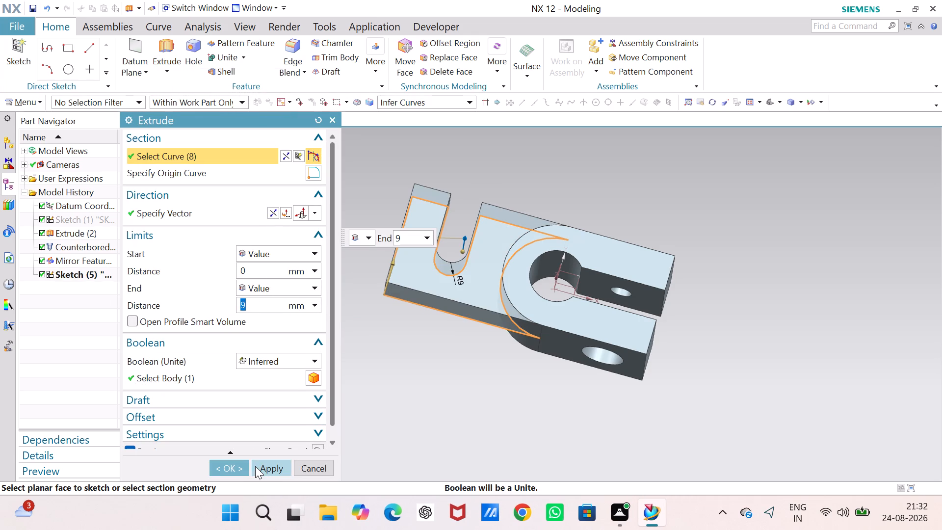
{"action": "left_click", "coordinate": [234, 472]}
{"action": "left_click", "coordinate": [391, 401]}
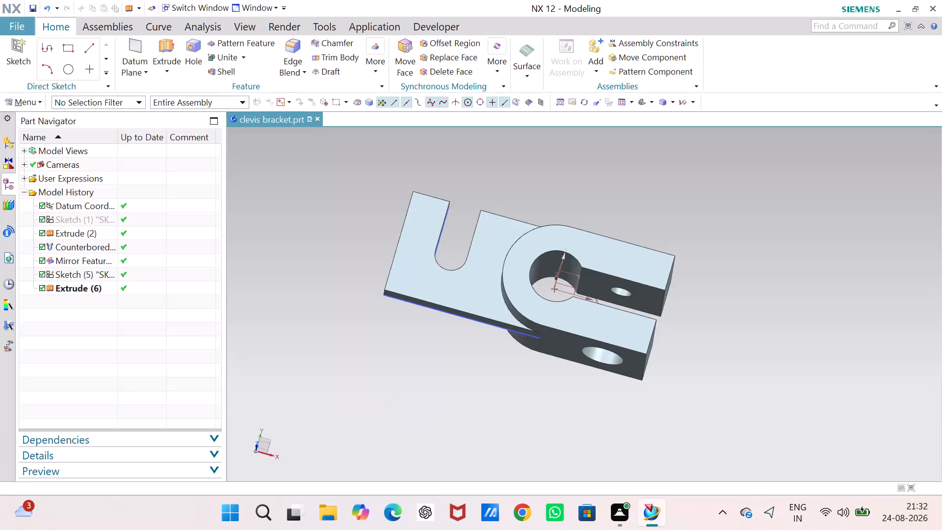
Hide the slotted profile sketch used for the extension plate.
{"action": "right_click", "coordinate": [87, 273]}
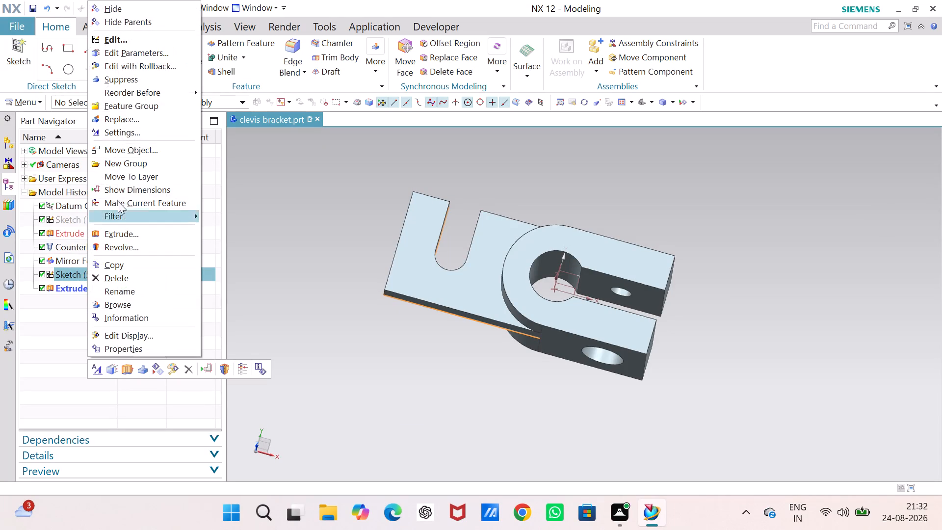
{"action": "left_click", "coordinate": [128, 9]}
{"action": "left_click", "coordinate": [322, 225]}
Create a task-environment sketch on the flat side face shared by the extension plate and the counterbored arm.
{"action": "middle_click_drag", "start_coordinate": [322, 225], "coordinate": [340, 203]}
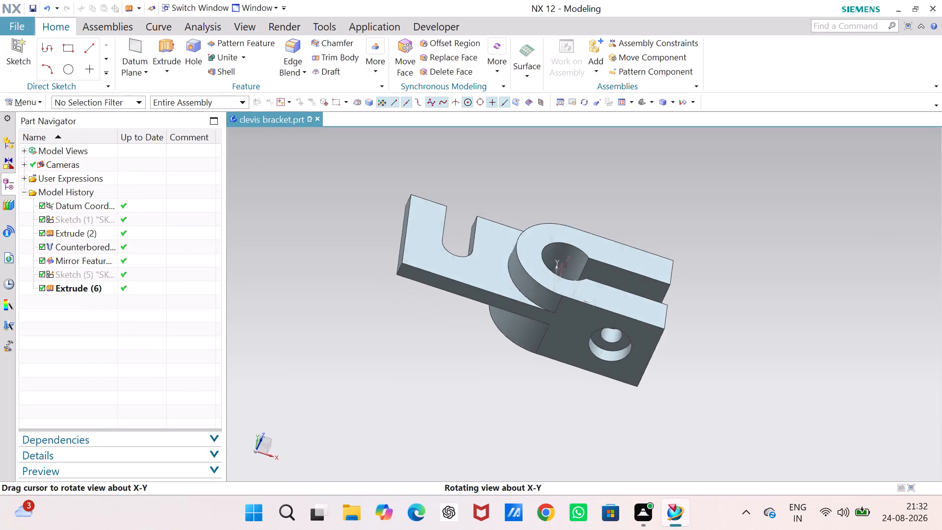
{"action": "middle_click_drag", "start_coordinate": [340, 203], "coordinate": [296, 197]}
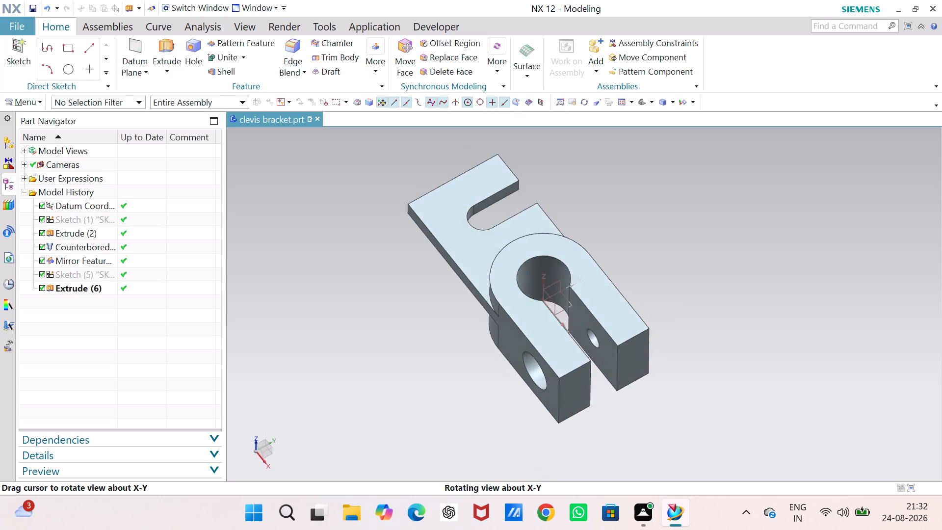
{"action": "middle_click_drag", "start_coordinate": [296, 197], "coordinate": [306, 178]}
{"action": "left_click", "coordinate": [303, 225]}
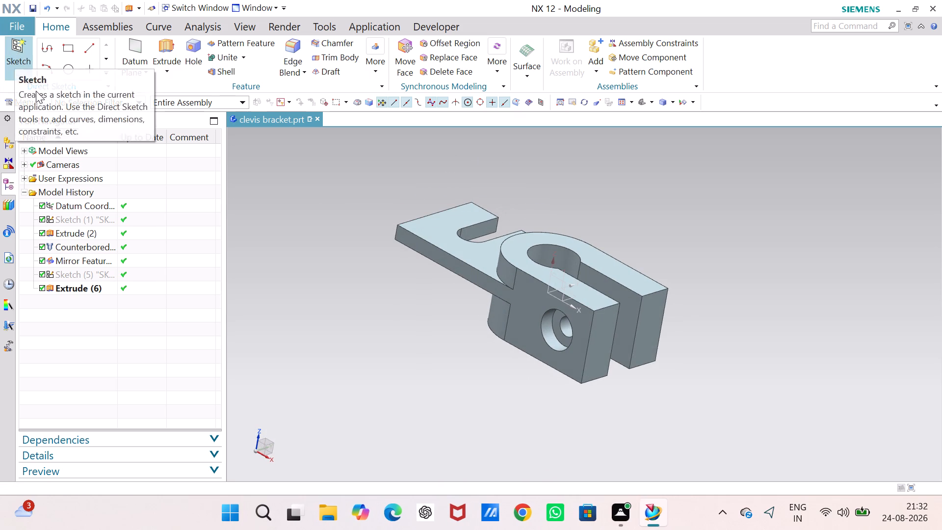
{"action": "left_click", "coordinate": [20, 105]}
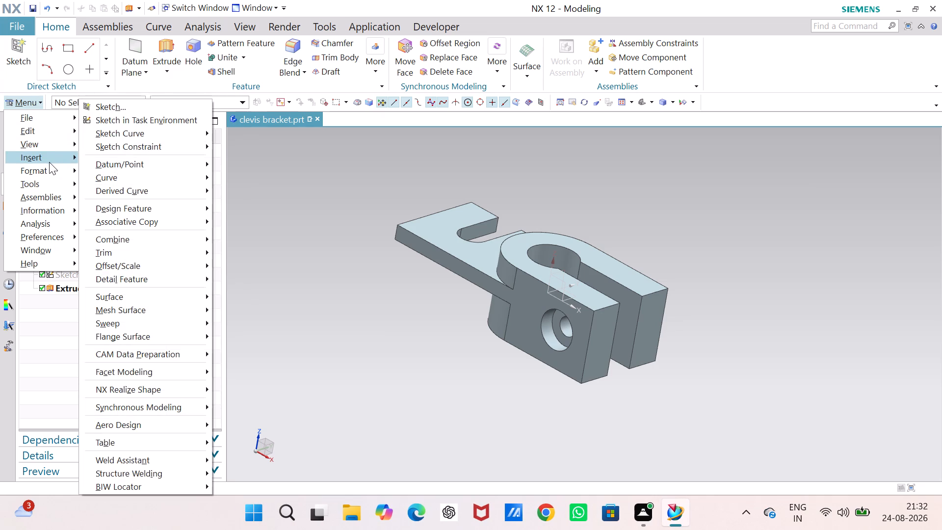
{"action": "left_click", "coordinate": [137, 122]}
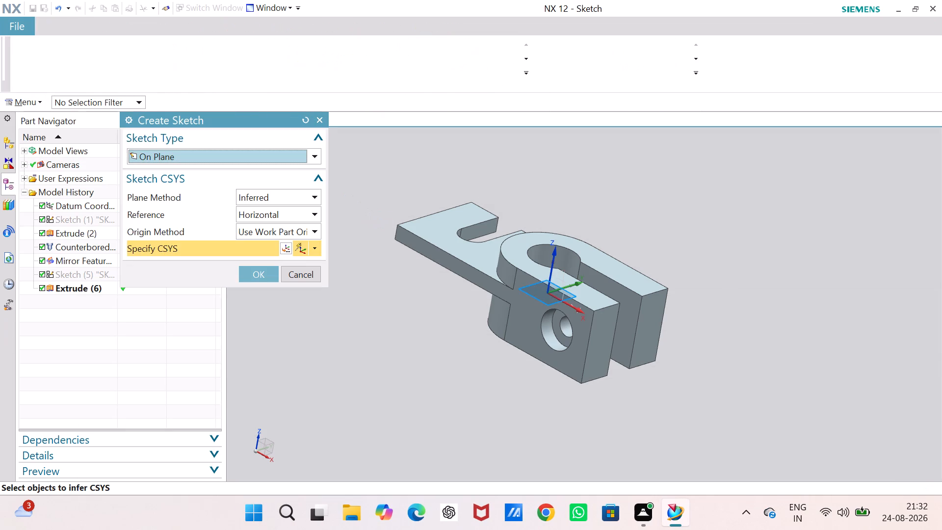
{"action": "left_click", "coordinate": [434, 251]}
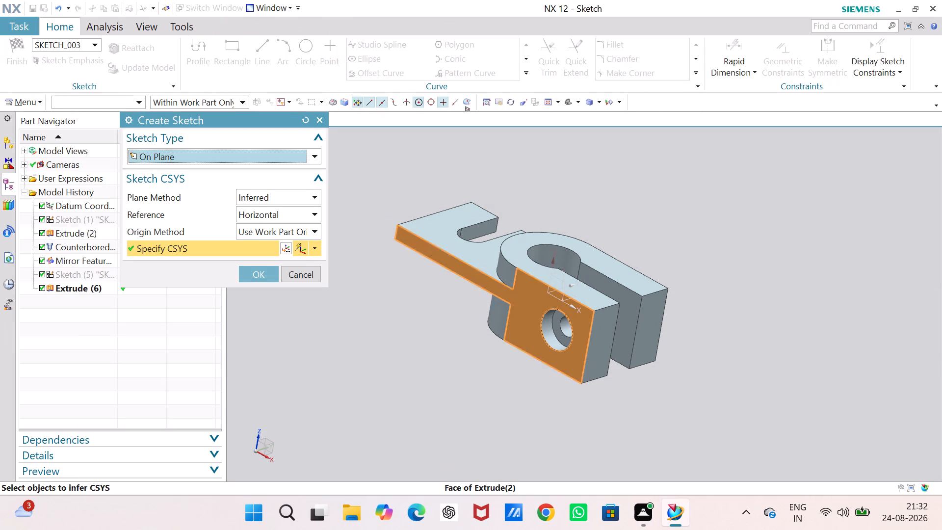
{"action": "left_click", "coordinate": [255, 279]}
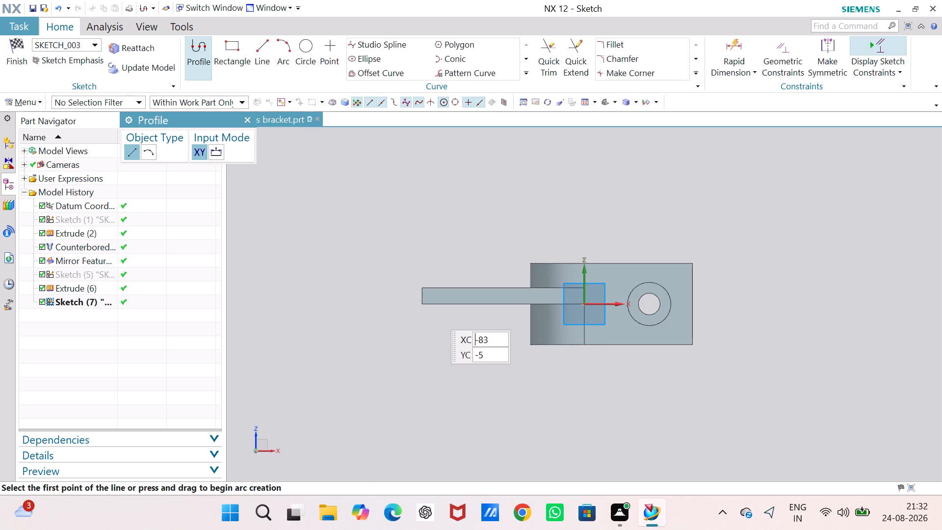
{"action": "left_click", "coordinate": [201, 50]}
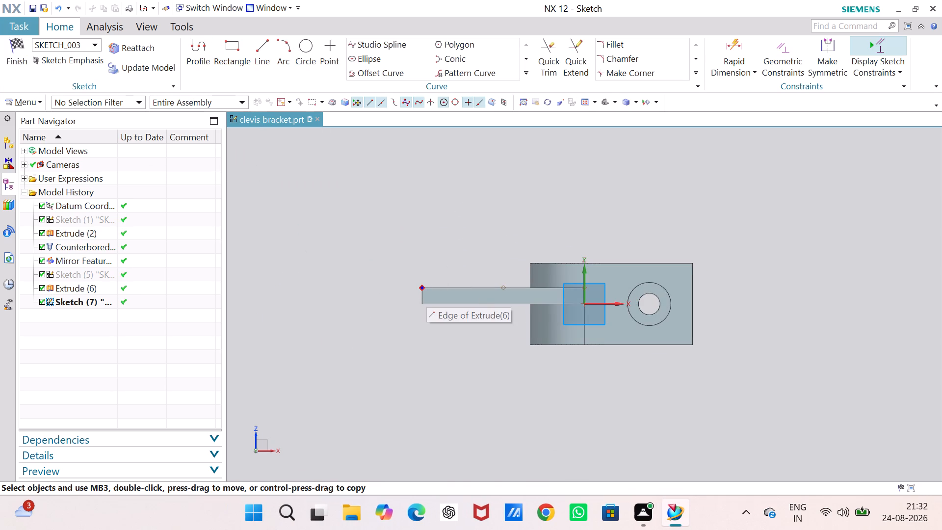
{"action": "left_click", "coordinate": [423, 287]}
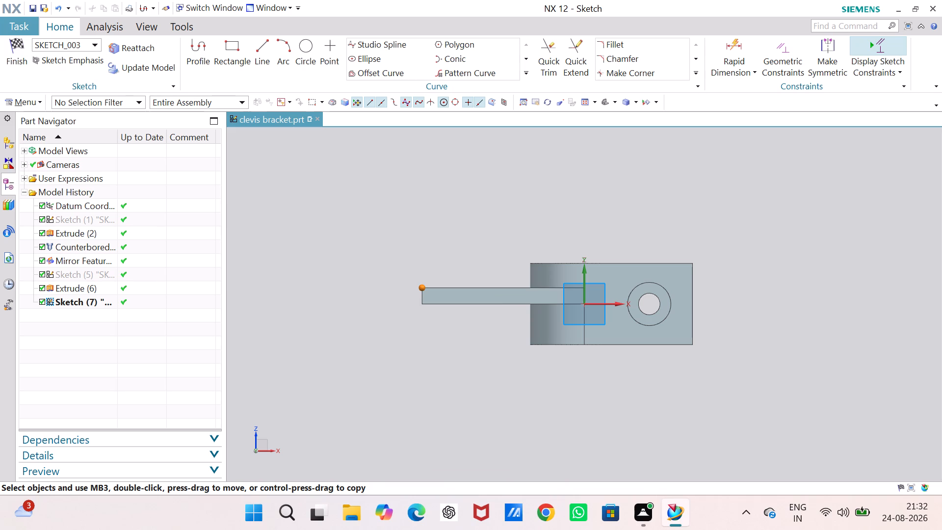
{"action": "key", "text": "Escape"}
Sketch an inclined three-line arm from the plate's upper end corner, about 87 mm long at 137° with a 12 mm tip, back to the lower corner.
{"action": "left_click", "coordinate": [196, 52]}
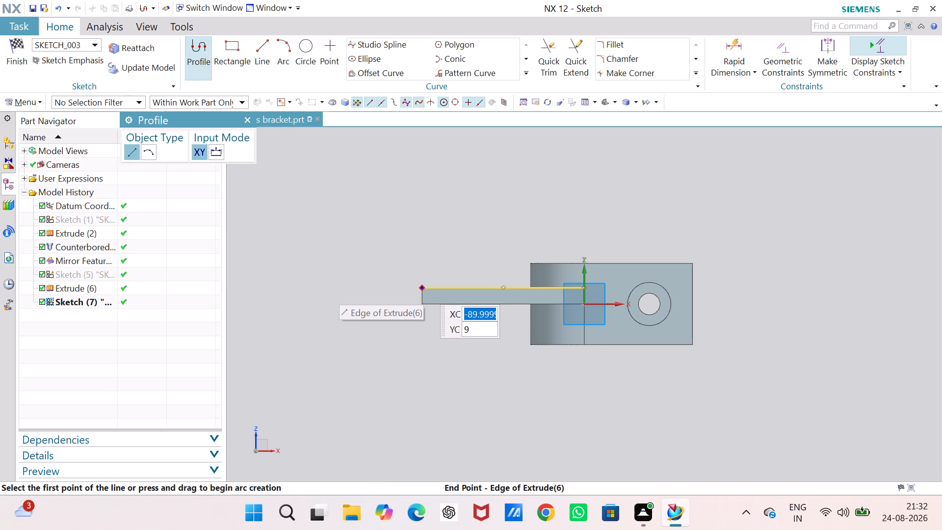
{"action": "left_click", "coordinate": [422, 288]}
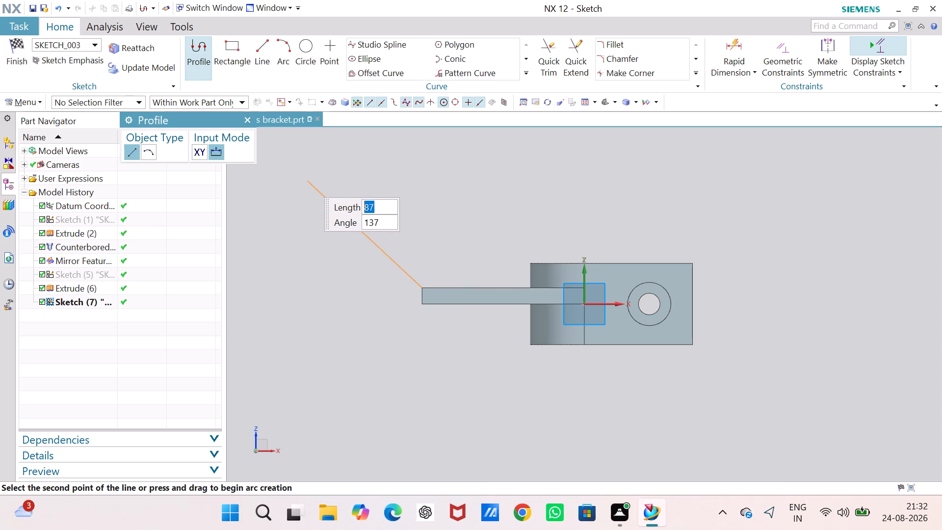
{"action": "left_click", "coordinate": [308, 181]}
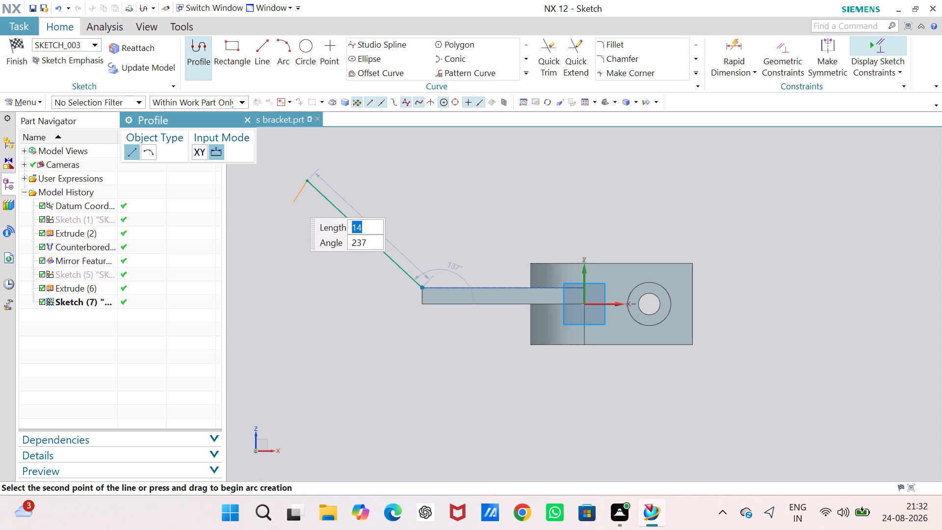
{"action": "left_click", "coordinate": [294, 197]}
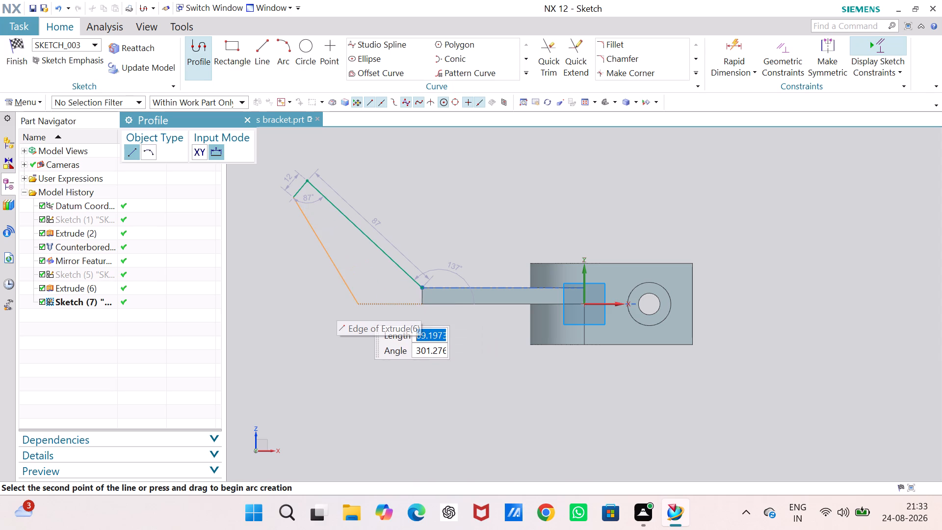
{"action": "left_click", "coordinate": [423, 305]}
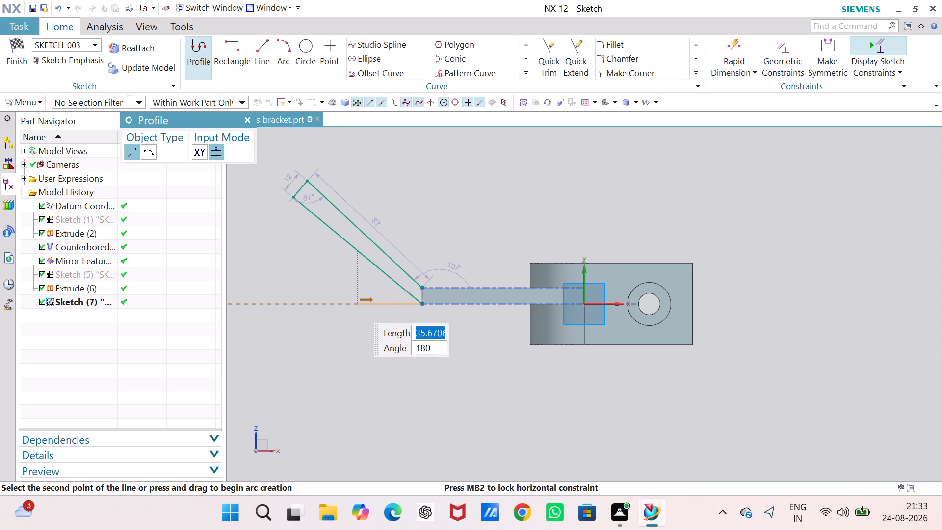
{"action": "key", "text": "Escape"}
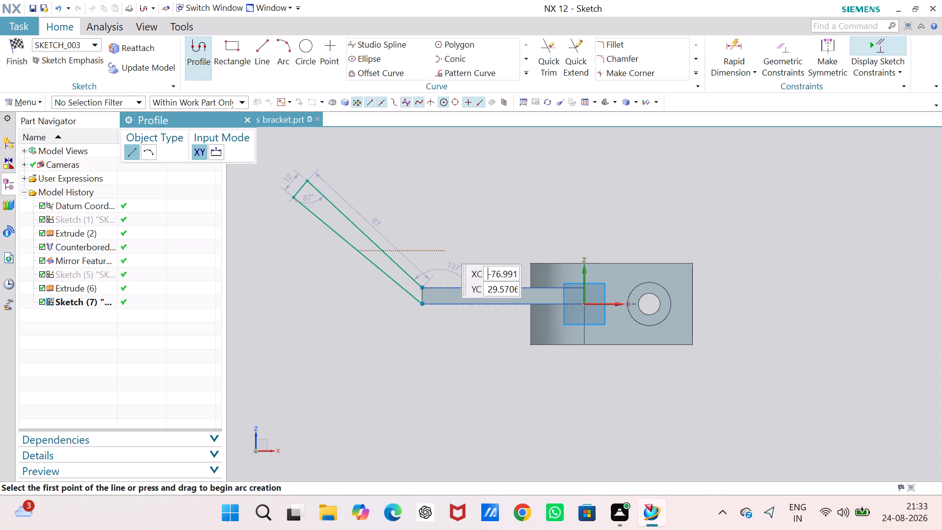
{"action": "key", "text": "Escape"}
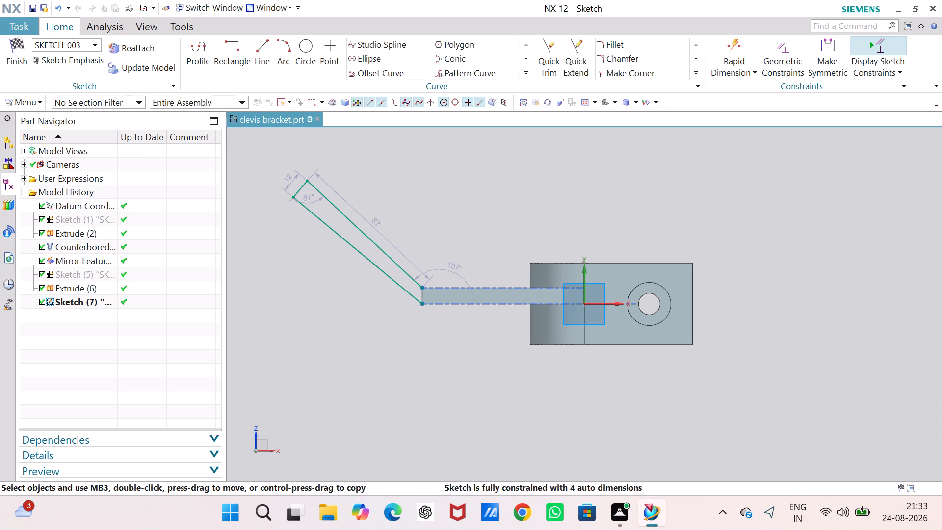
Set the angle between the inclined arm's upper line and the plate's top edge to 135°.
{"action": "double_click", "coordinate": [448, 270]}
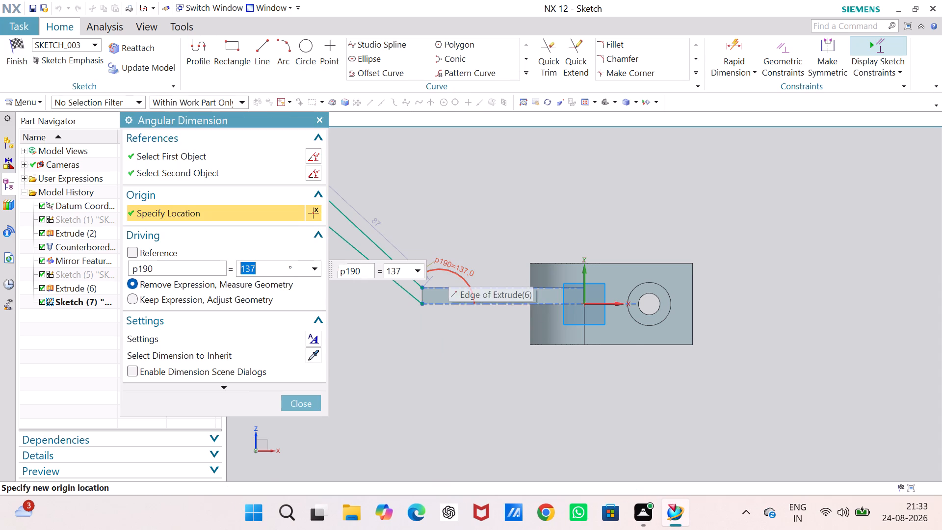
{"action": "type", "text": "13"}
{"action": "key", "text": "5"}
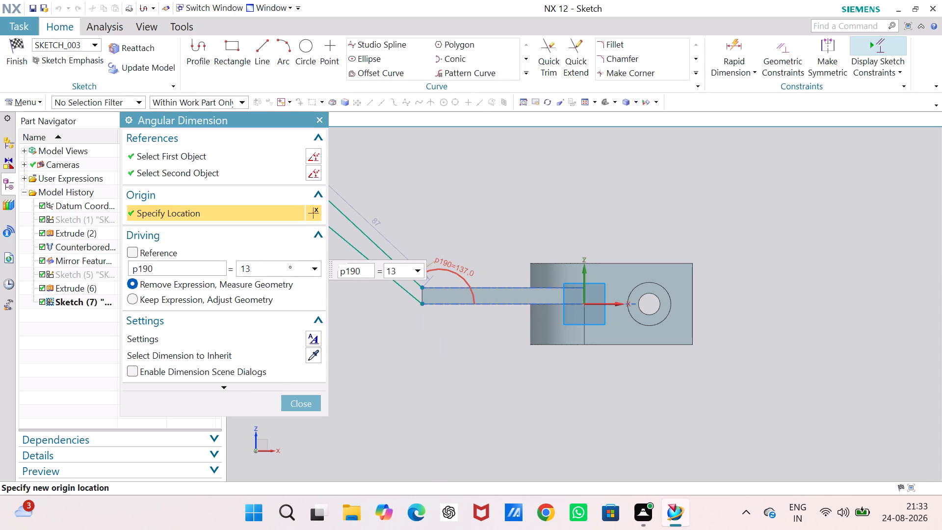
{"action": "key", "text": "Return"}
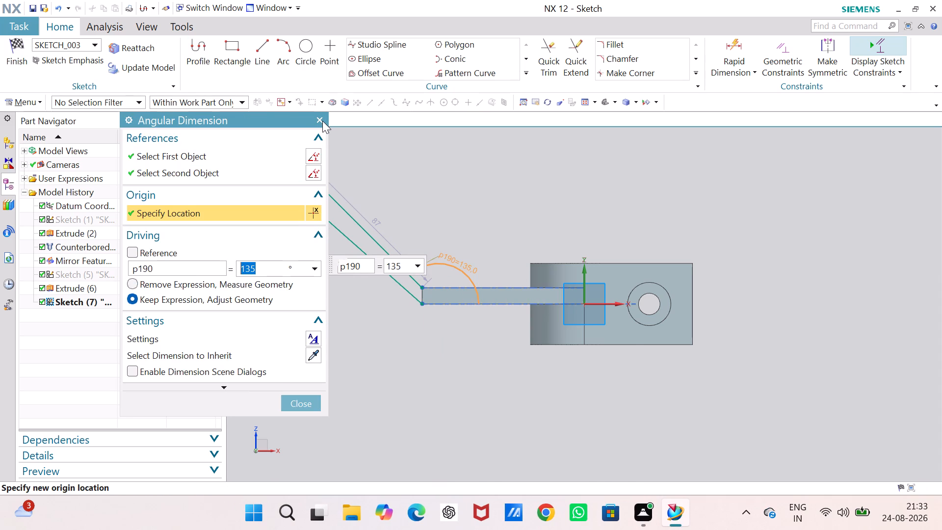
{"action": "left_click", "coordinate": [322, 121]}
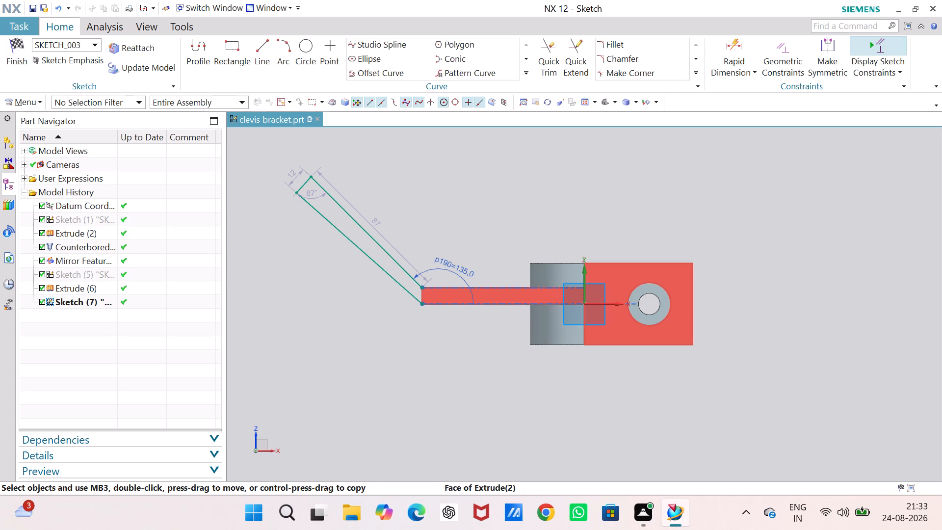
{"action": "left_click", "coordinate": [461, 274]}
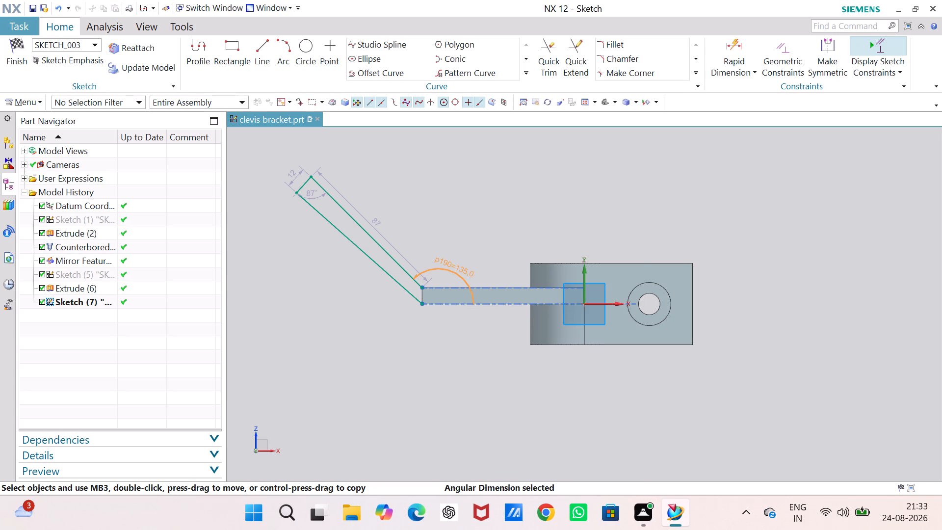
Replace the existing 135° angle dimension with a 135° one between the inclined arm's upper line and the plate's top edge.
{"action": "key", "text": "Delete"}
{"action": "left_click", "coordinate": [460, 281]}
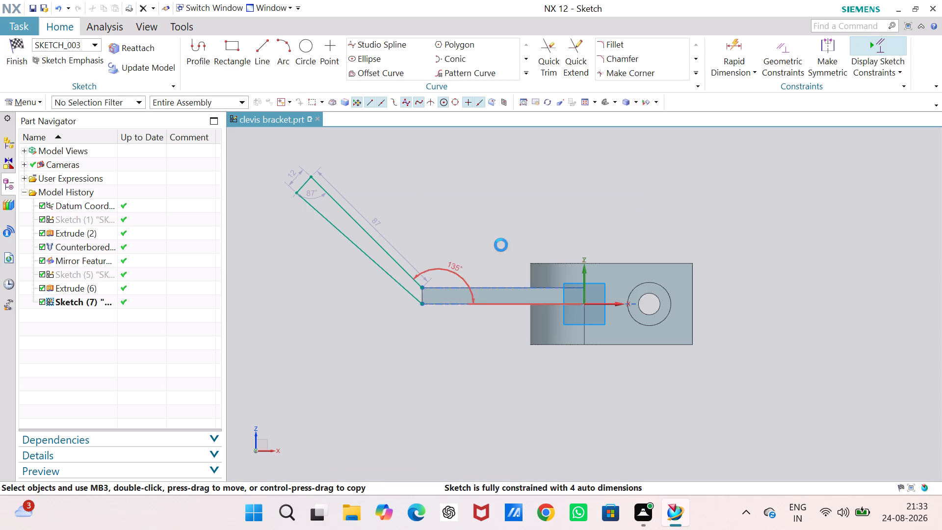
{"action": "left_click", "coordinate": [733, 43]}
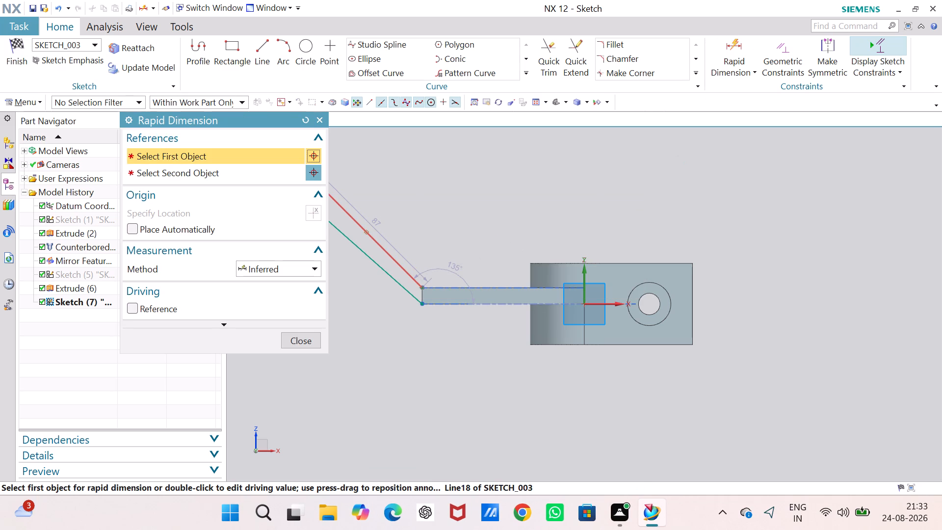
{"action": "left_click", "coordinate": [405, 268]}
{"action": "left_click", "coordinate": [469, 290]}
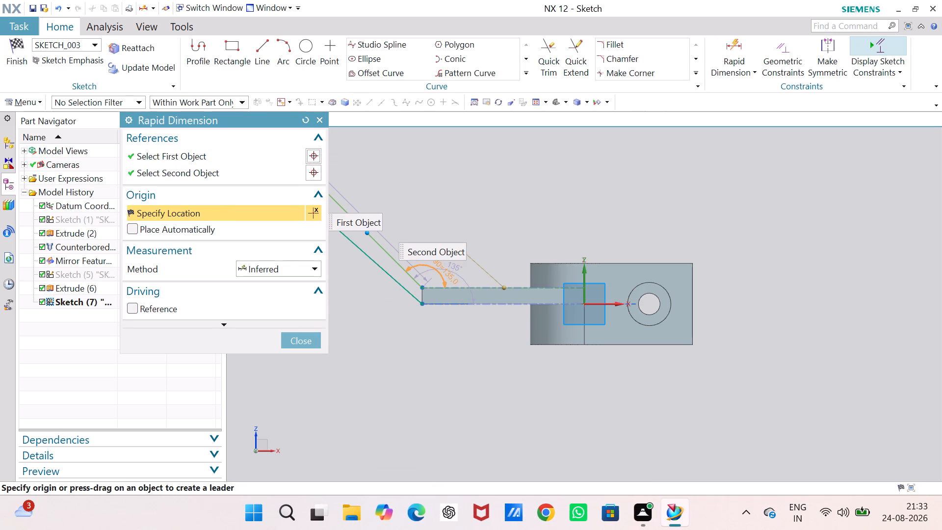
{"action": "left_click", "coordinate": [443, 268]}
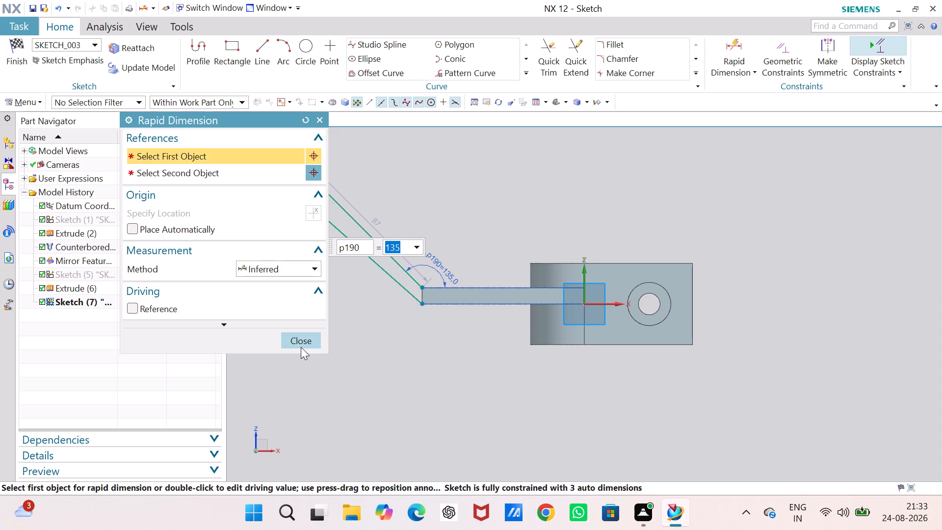
{"action": "left_click", "coordinate": [301, 342]}
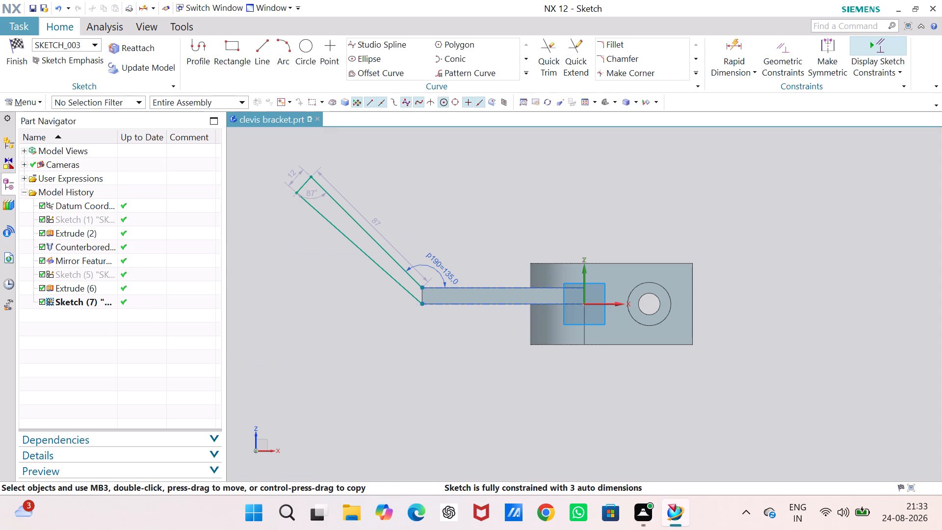
{"action": "key", "text": "Escape"}
Delete the inclined arm's lower line and short tip line, keeping only its upper line.
{"action": "left_click", "coordinate": [303, 199]}
{"action": "key", "text": "BackSpace"}
{"action": "key", "text": "Delete"}
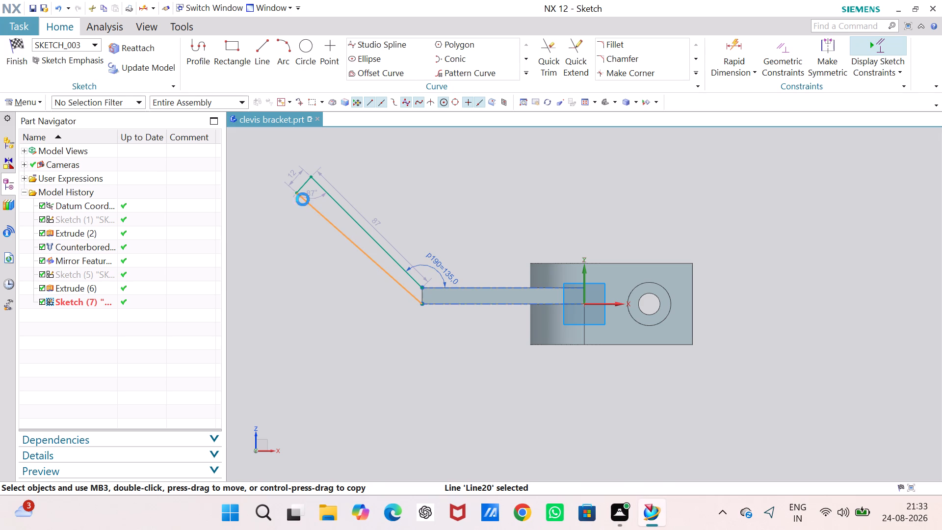
{"action": "left_click", "coordinate": [295, 188]}
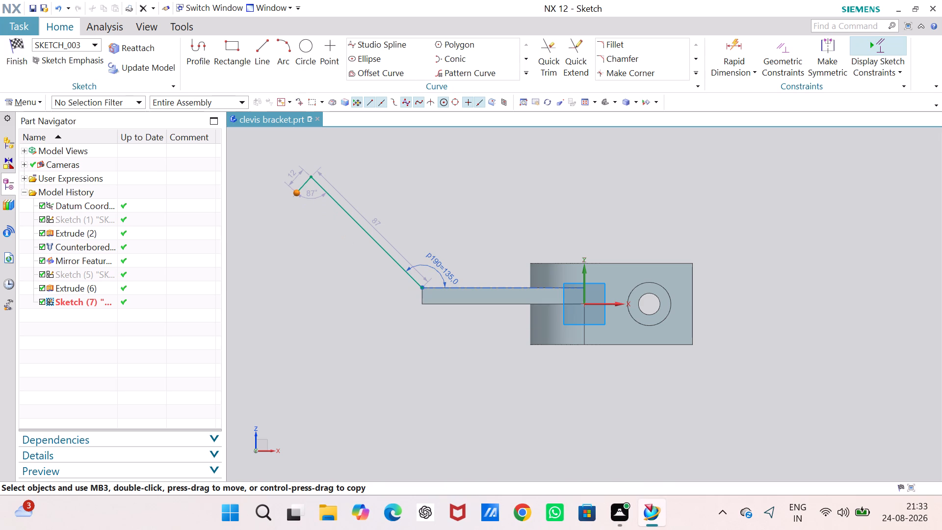
{"action": "key", "text": "Delete"}
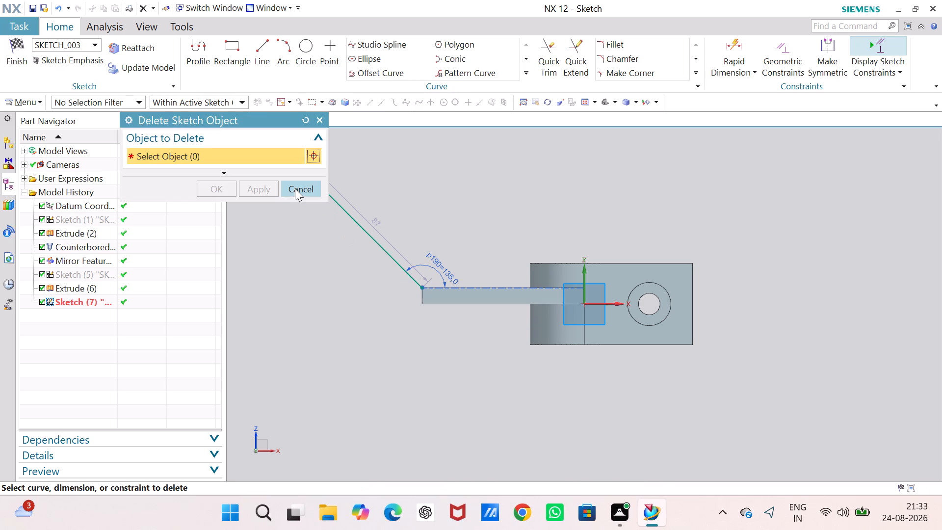
{"action": "middle_click_drag", "start_coordinate": [332, 216], "coordinate": [347, 228]}
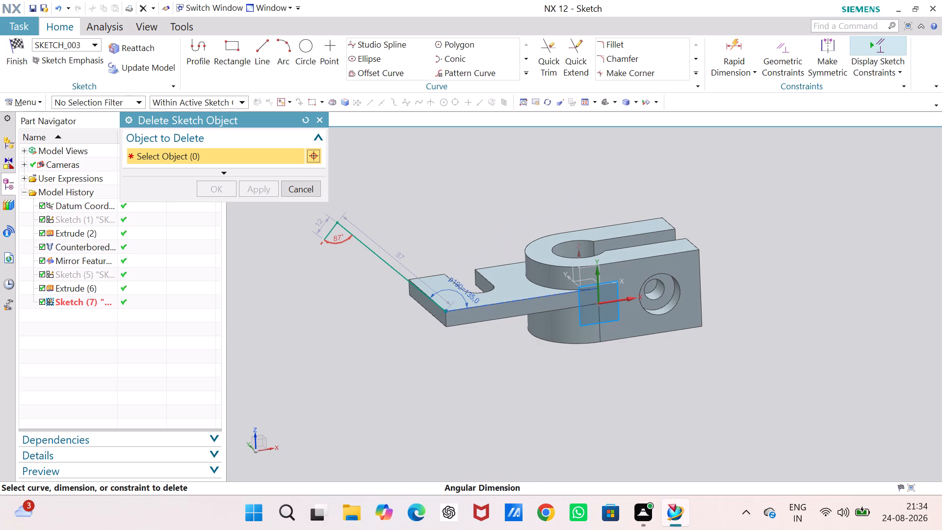
{"action": "left_click", "coordinate": [329, 234]}
{"action": "key", "text": "Delete"}
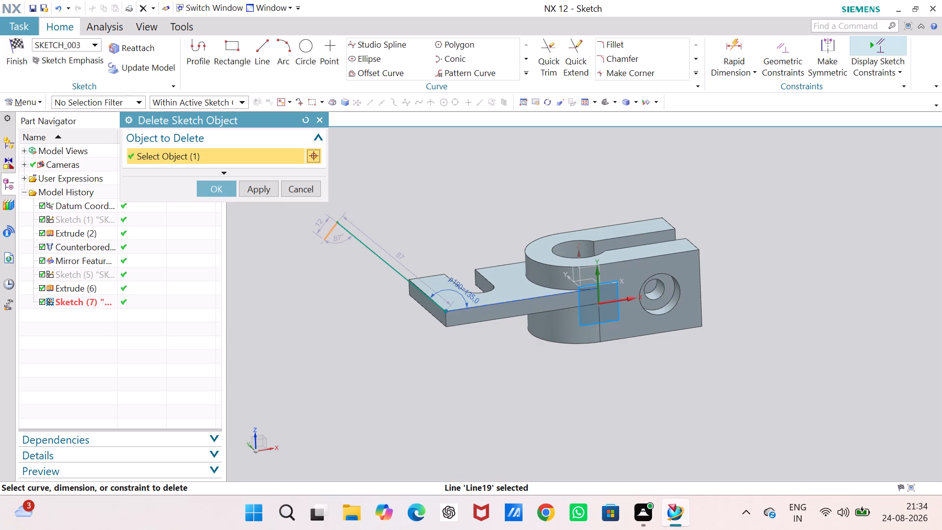
{"action": "key", "text": "Delete"}
{"action": "key", "text": "Delete"}
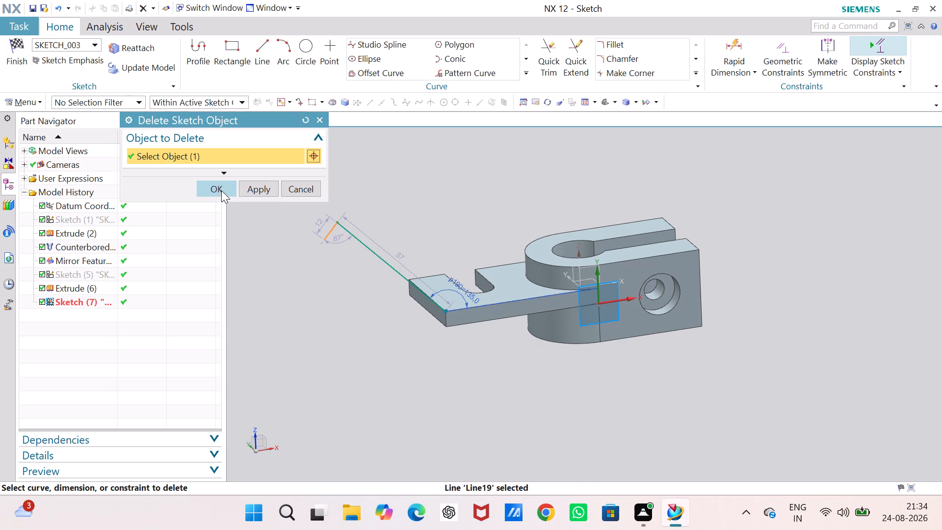
{"action": "left_click", "coordinate": [221, 190]}
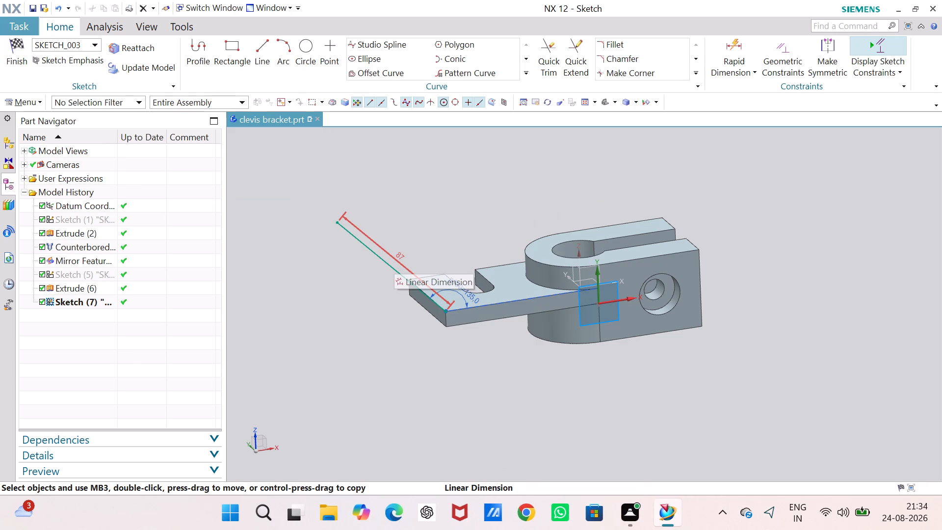
Set the length of the inclined arm's upper line to 38+15+7.5 mm.
{"action": "key", "text": "F8"}
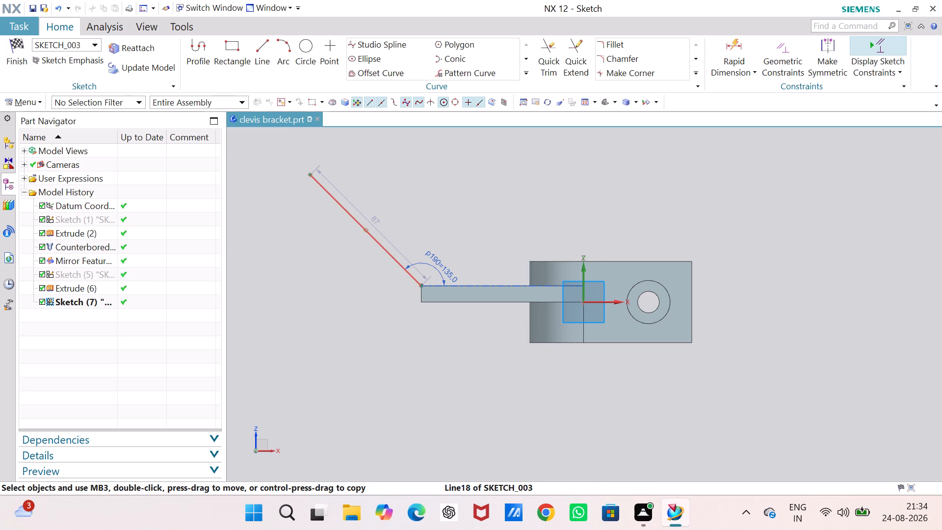
{"action": "double_click", "coordinate": [373, 220]}
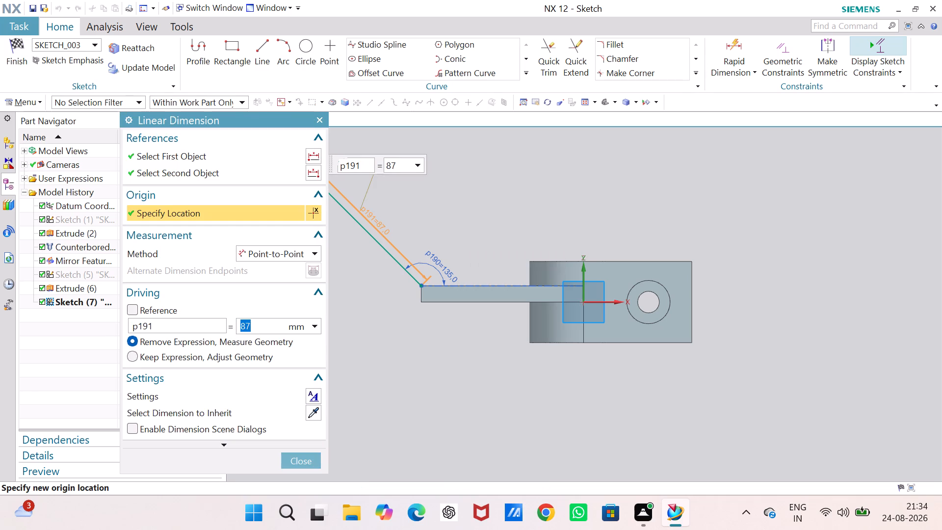
{"action": "type", "text": "38"}
{"action": "type", "text": "+15"}
{"action": "key", "text": "shift+plus"}
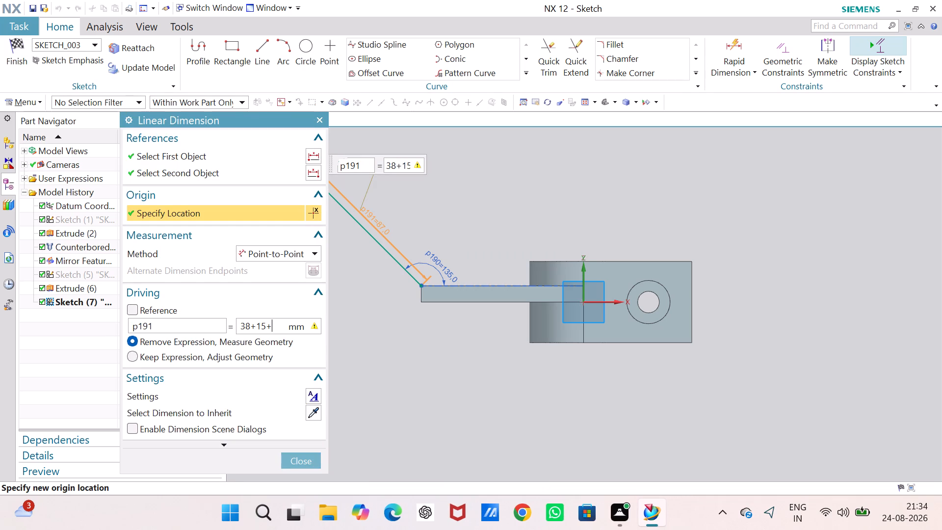
{"action": "key", "text": "7"}
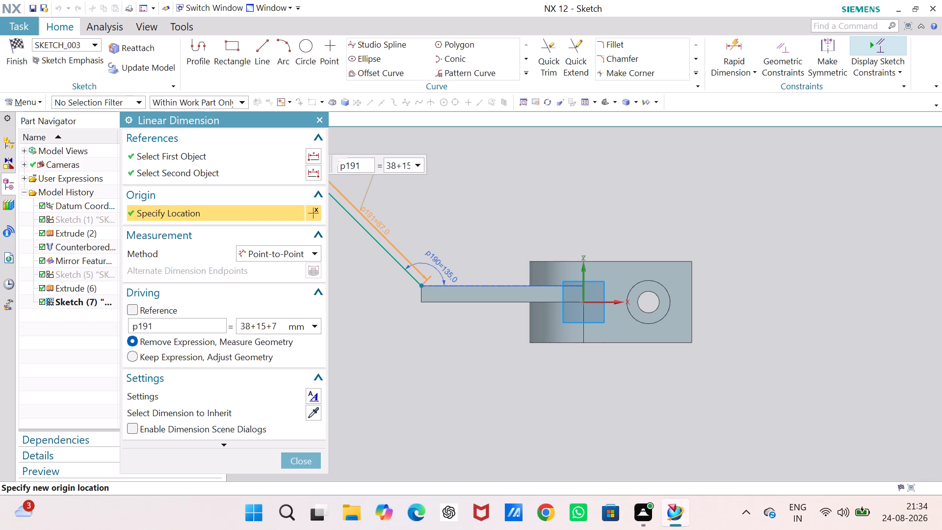
{"action": "key", "text": "period"}
{"action": "key", "text": "5"}
{"action": "key", "text": "Return"}
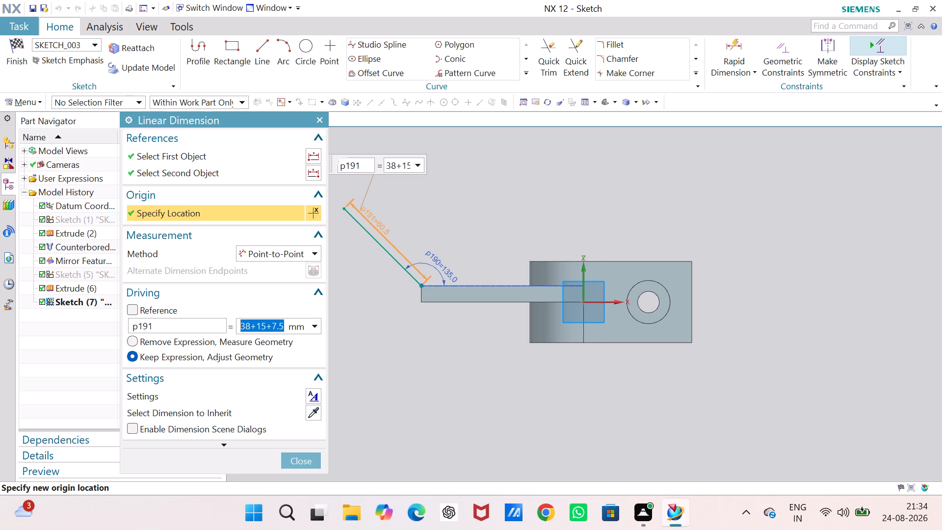
{"action": "left_click", "coordinate": [311, 457]}
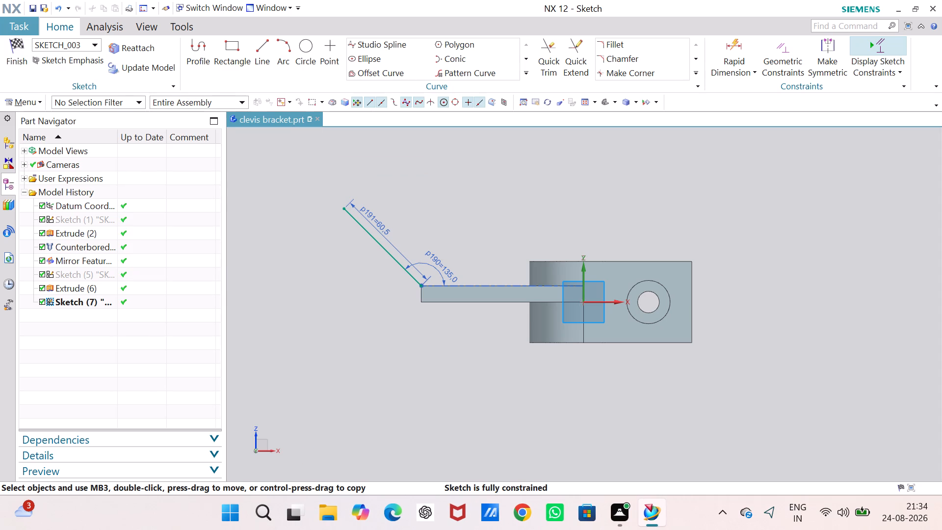
Close the arm profile with lines down the plate's end, about 66.5 mm parallel to the upper line, and across to its tip.
{"action": "left_click", "coordinate": [207, 47]}
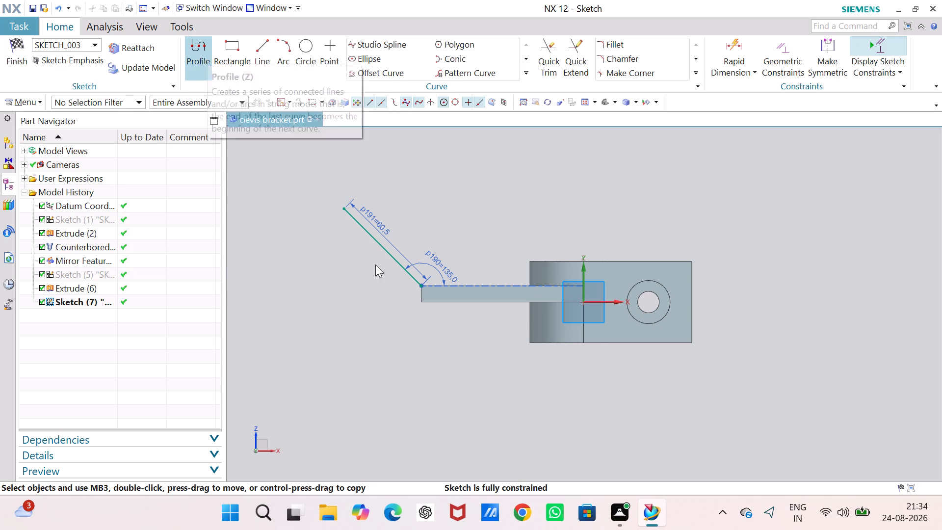
{"action": "left_click", "coordinate": [421, 285]}
{"action": "left_click", "coordinate": [419, 304]}
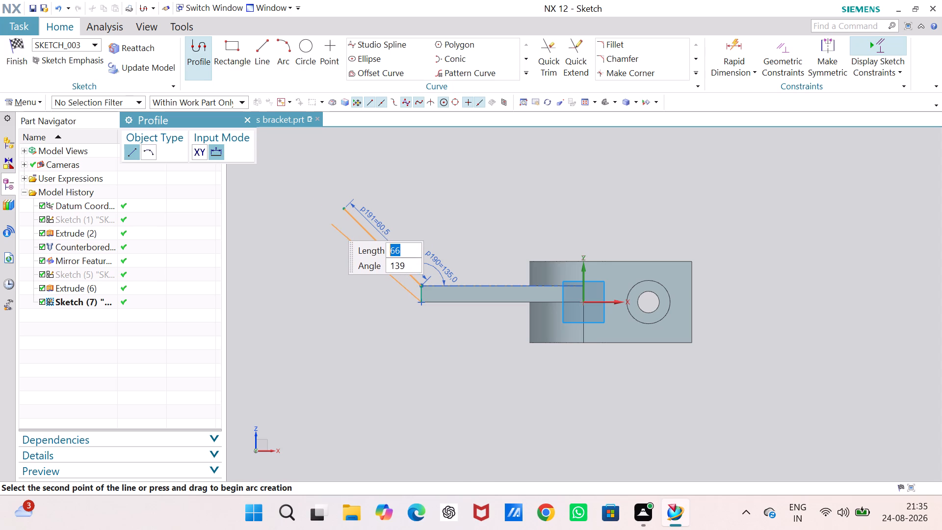
{"action": "left_click", "coordinate": [332, 222]}
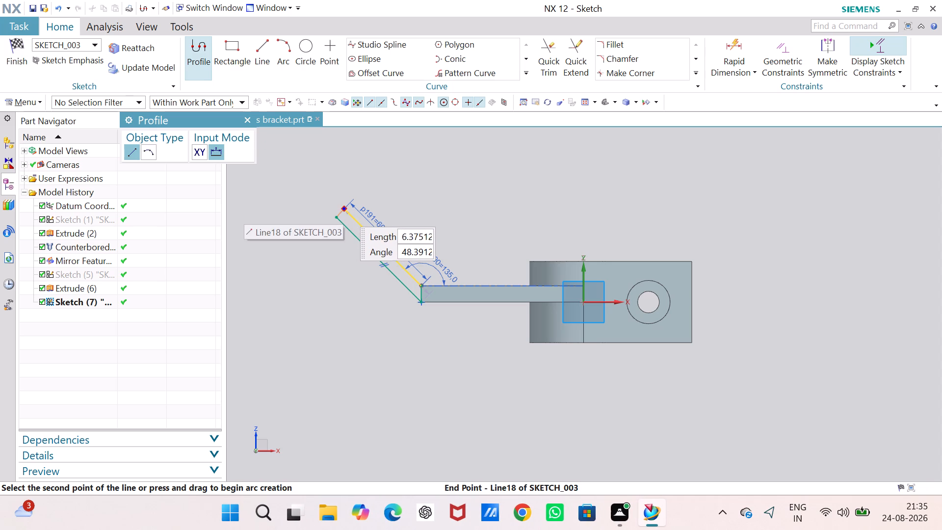
{"action": "left_click", "coordinate": [344, 211]}
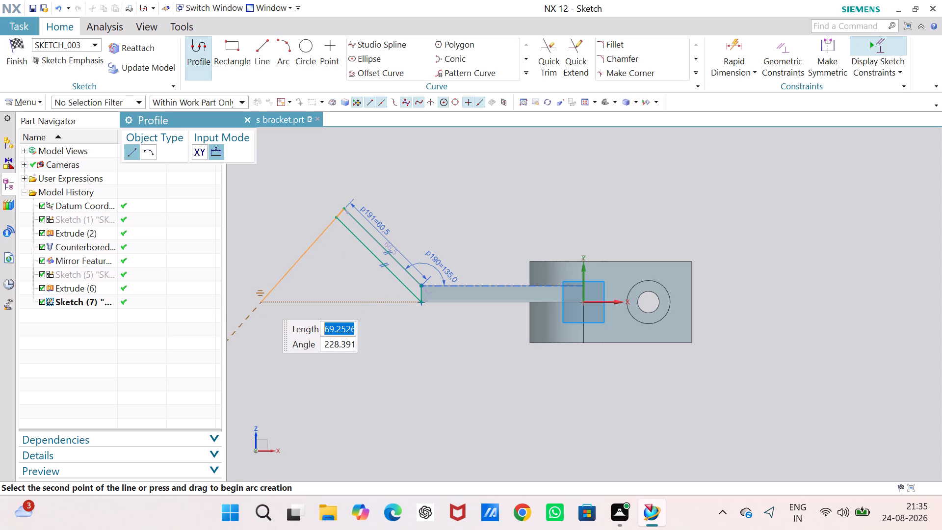
{"action": "key", "text": "Escape"}
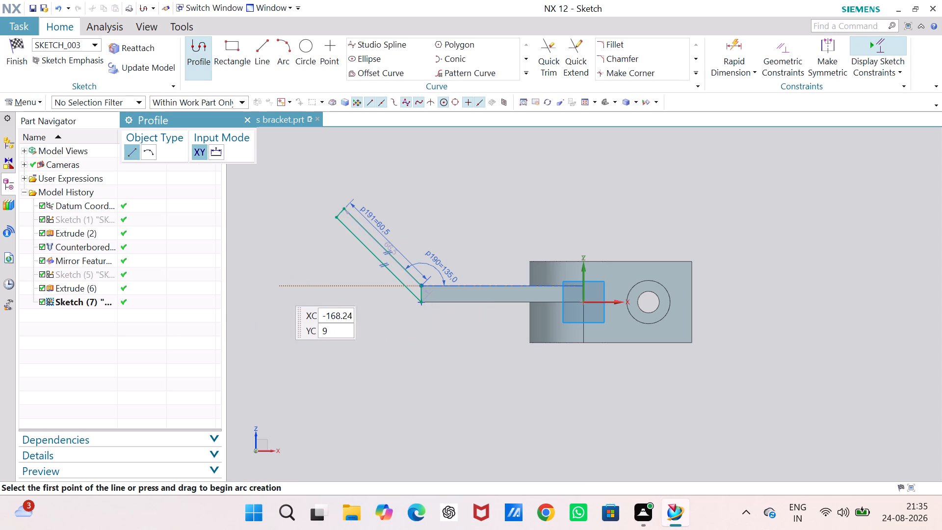
{"action": "key", "text": "Escape"}
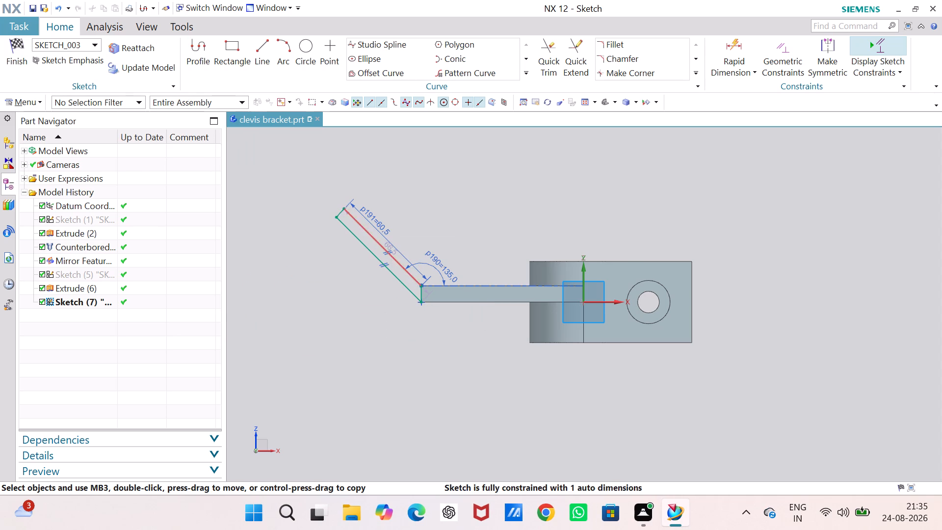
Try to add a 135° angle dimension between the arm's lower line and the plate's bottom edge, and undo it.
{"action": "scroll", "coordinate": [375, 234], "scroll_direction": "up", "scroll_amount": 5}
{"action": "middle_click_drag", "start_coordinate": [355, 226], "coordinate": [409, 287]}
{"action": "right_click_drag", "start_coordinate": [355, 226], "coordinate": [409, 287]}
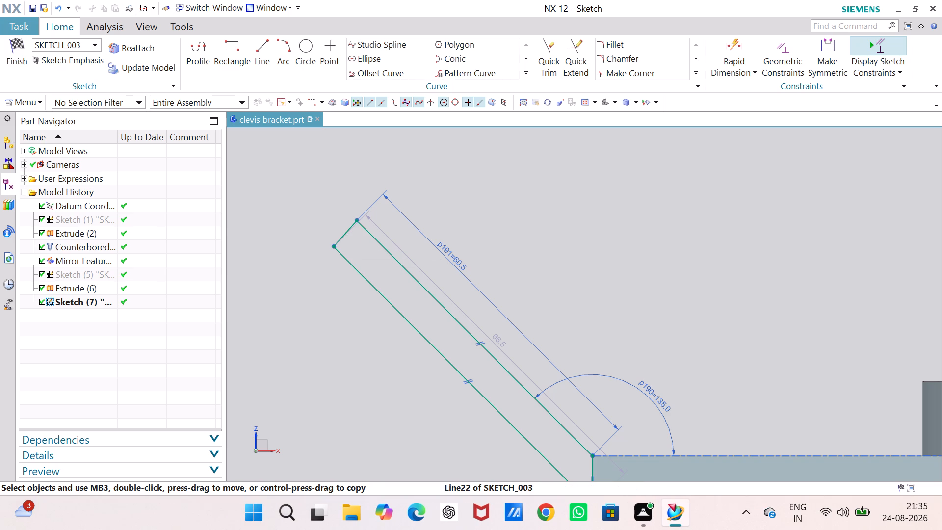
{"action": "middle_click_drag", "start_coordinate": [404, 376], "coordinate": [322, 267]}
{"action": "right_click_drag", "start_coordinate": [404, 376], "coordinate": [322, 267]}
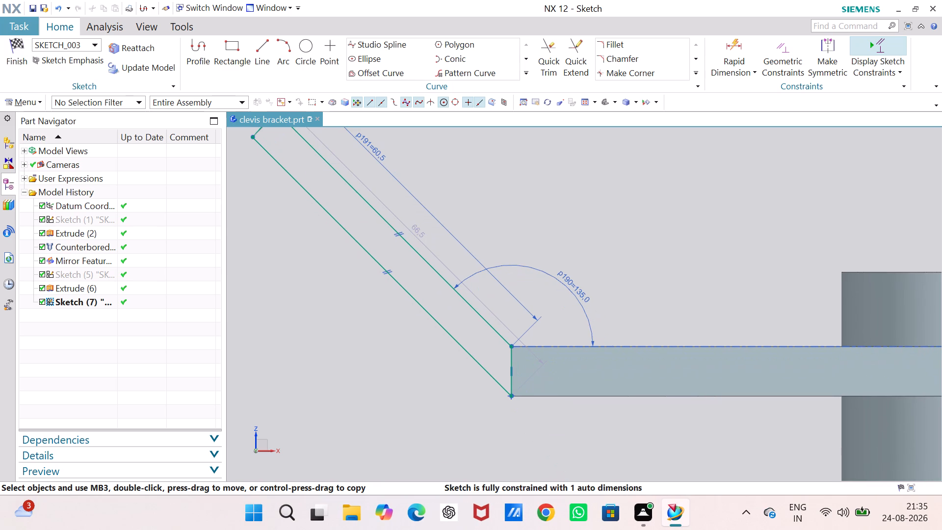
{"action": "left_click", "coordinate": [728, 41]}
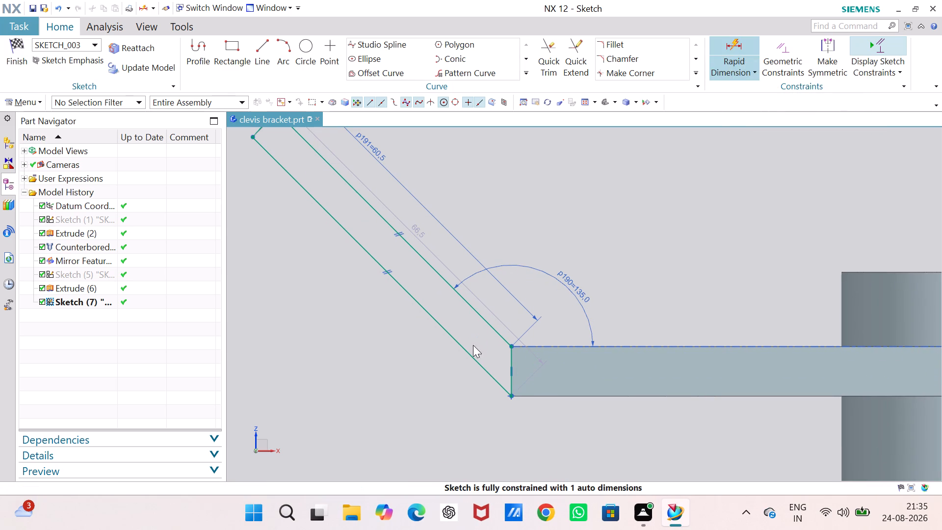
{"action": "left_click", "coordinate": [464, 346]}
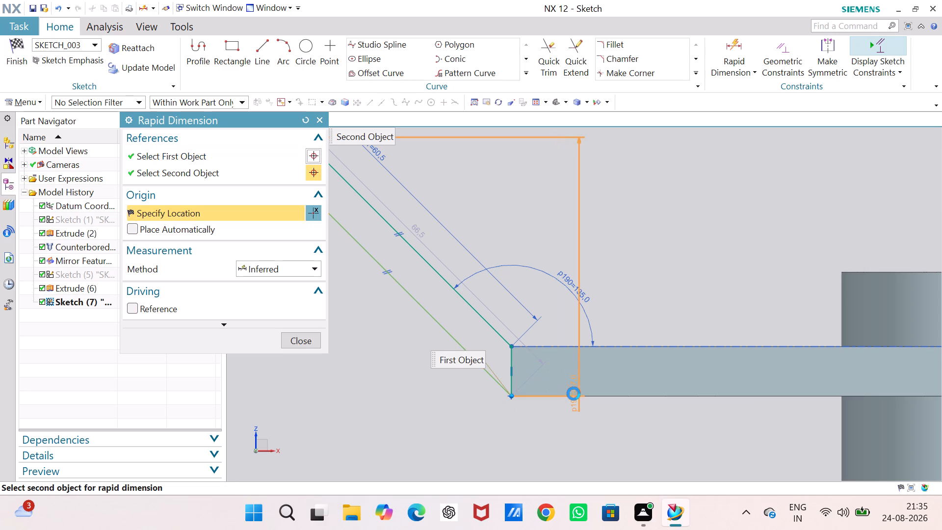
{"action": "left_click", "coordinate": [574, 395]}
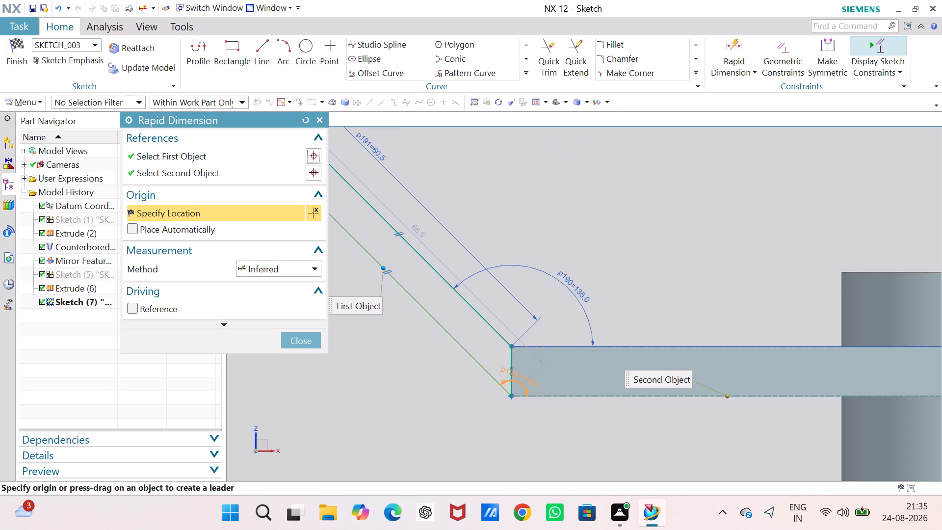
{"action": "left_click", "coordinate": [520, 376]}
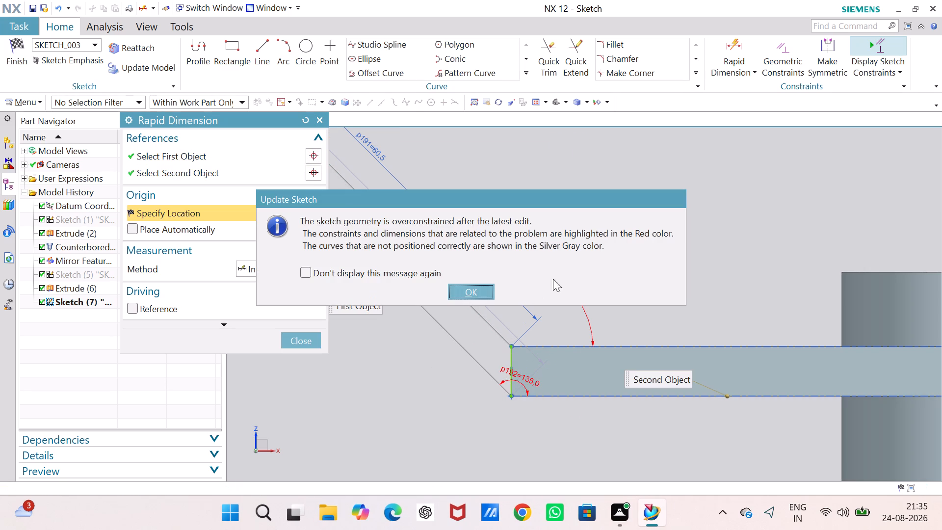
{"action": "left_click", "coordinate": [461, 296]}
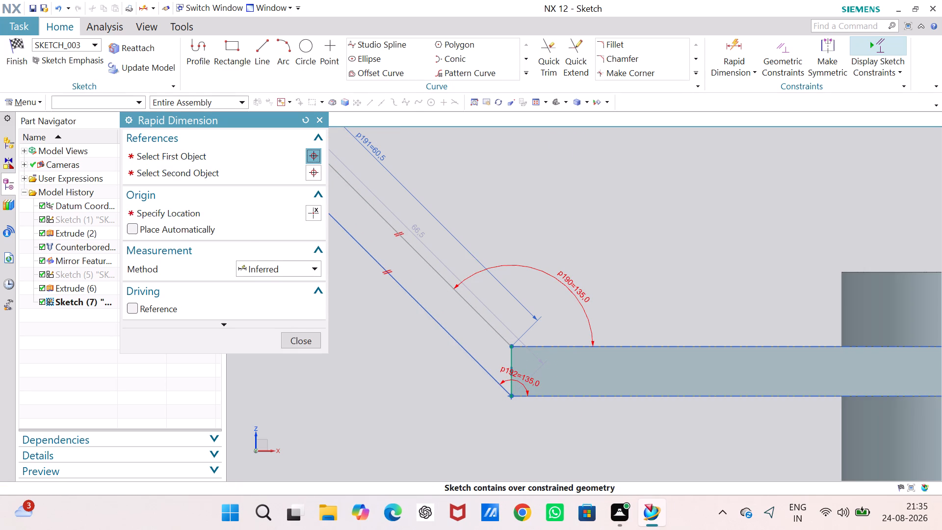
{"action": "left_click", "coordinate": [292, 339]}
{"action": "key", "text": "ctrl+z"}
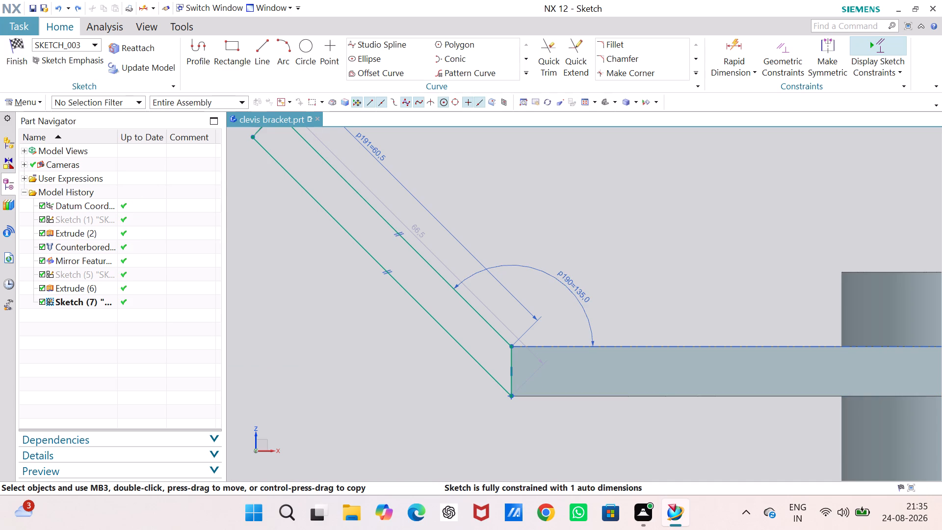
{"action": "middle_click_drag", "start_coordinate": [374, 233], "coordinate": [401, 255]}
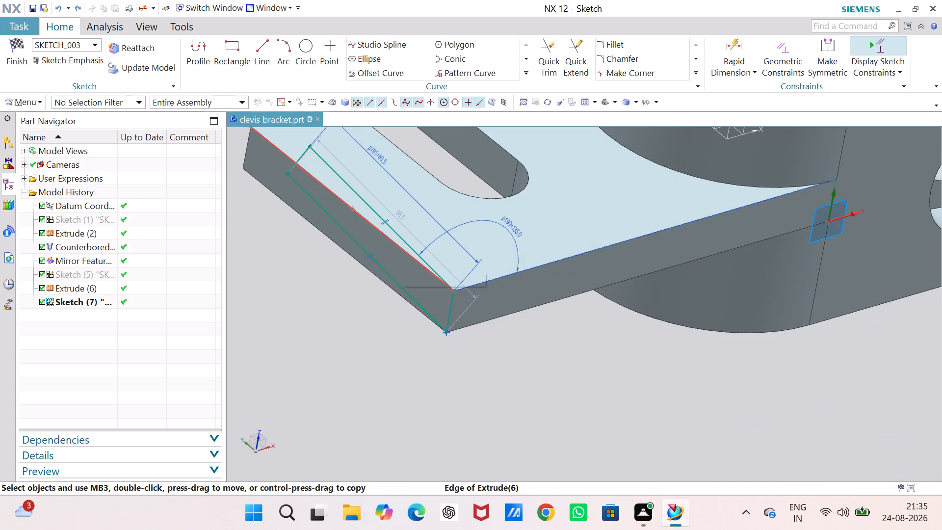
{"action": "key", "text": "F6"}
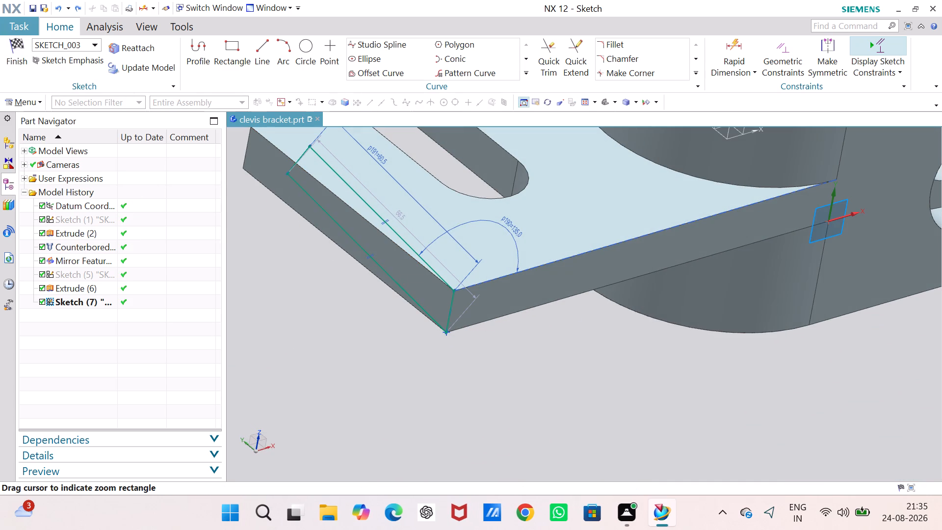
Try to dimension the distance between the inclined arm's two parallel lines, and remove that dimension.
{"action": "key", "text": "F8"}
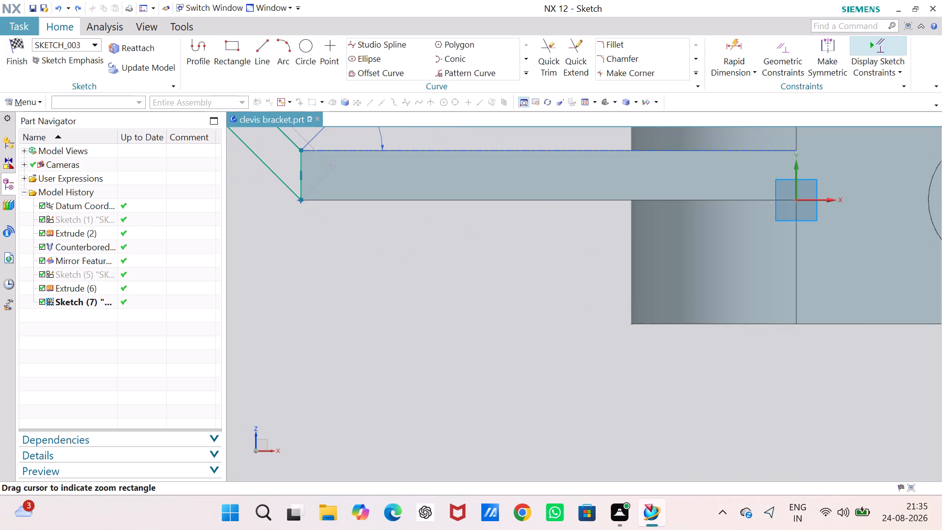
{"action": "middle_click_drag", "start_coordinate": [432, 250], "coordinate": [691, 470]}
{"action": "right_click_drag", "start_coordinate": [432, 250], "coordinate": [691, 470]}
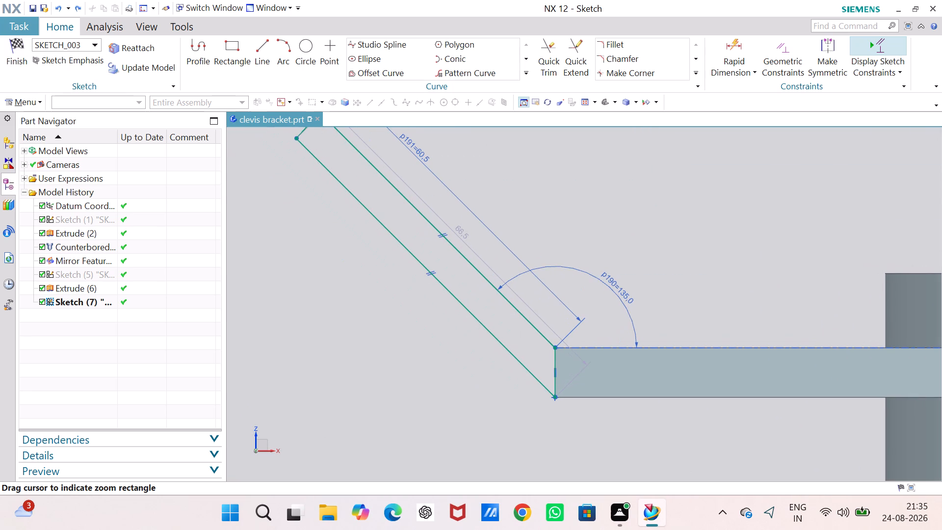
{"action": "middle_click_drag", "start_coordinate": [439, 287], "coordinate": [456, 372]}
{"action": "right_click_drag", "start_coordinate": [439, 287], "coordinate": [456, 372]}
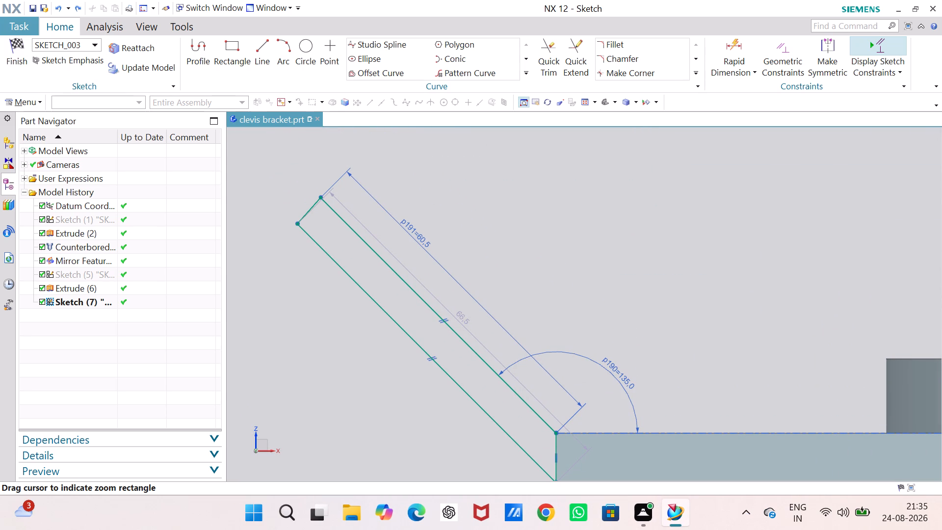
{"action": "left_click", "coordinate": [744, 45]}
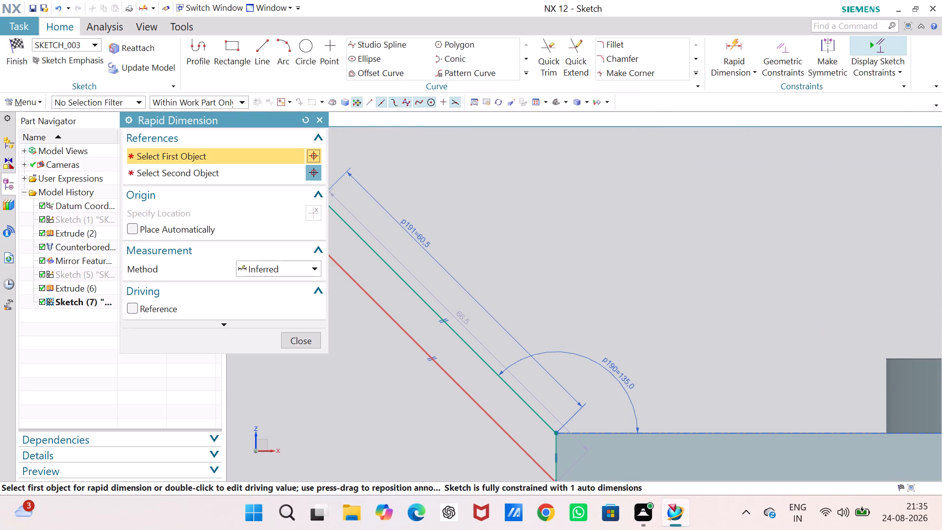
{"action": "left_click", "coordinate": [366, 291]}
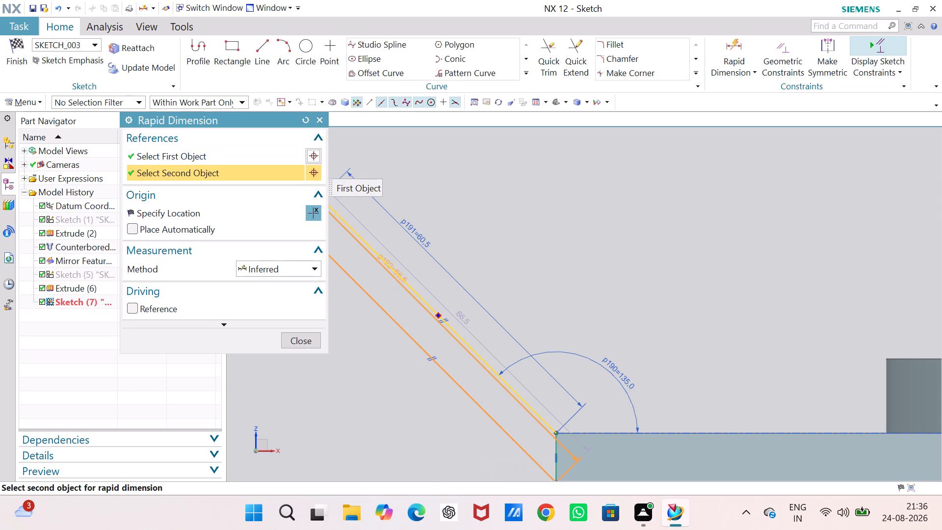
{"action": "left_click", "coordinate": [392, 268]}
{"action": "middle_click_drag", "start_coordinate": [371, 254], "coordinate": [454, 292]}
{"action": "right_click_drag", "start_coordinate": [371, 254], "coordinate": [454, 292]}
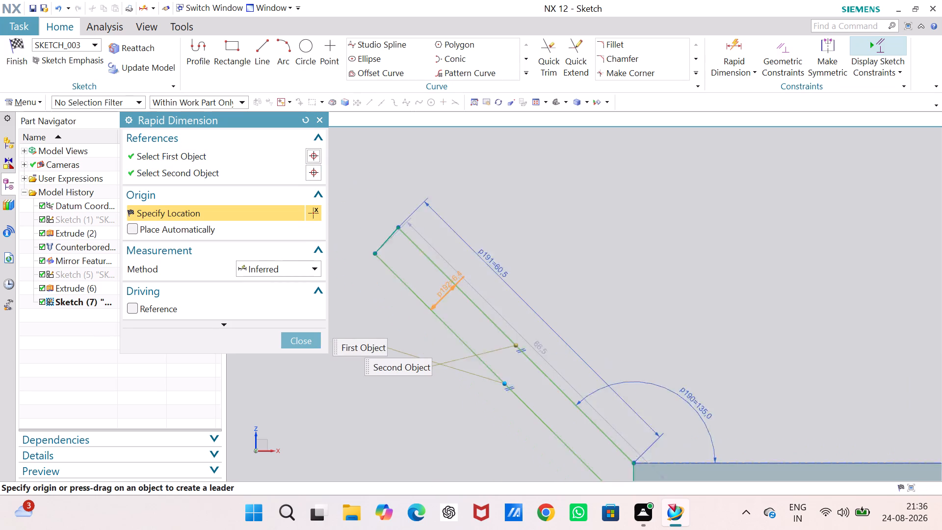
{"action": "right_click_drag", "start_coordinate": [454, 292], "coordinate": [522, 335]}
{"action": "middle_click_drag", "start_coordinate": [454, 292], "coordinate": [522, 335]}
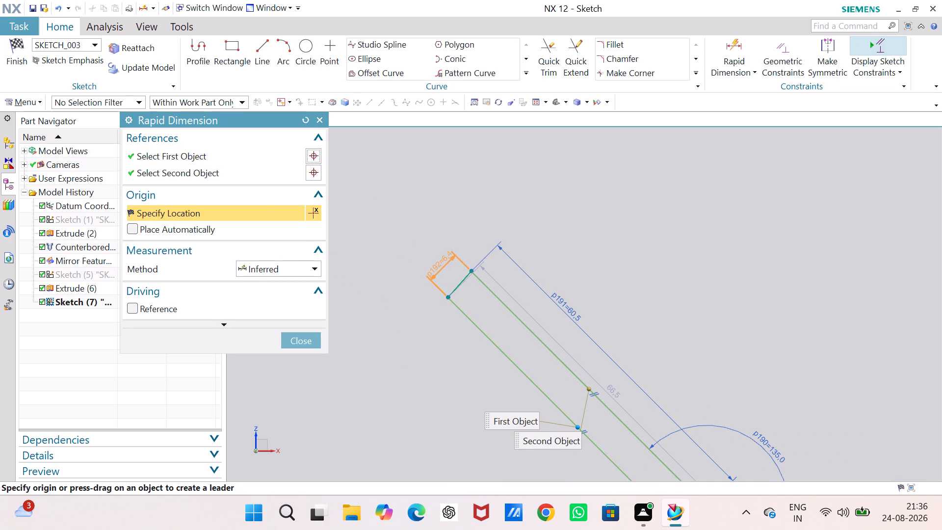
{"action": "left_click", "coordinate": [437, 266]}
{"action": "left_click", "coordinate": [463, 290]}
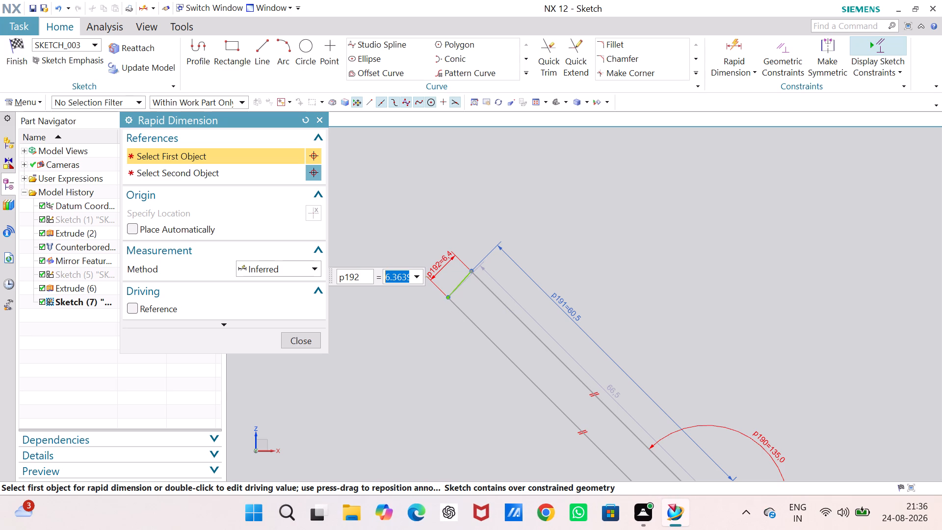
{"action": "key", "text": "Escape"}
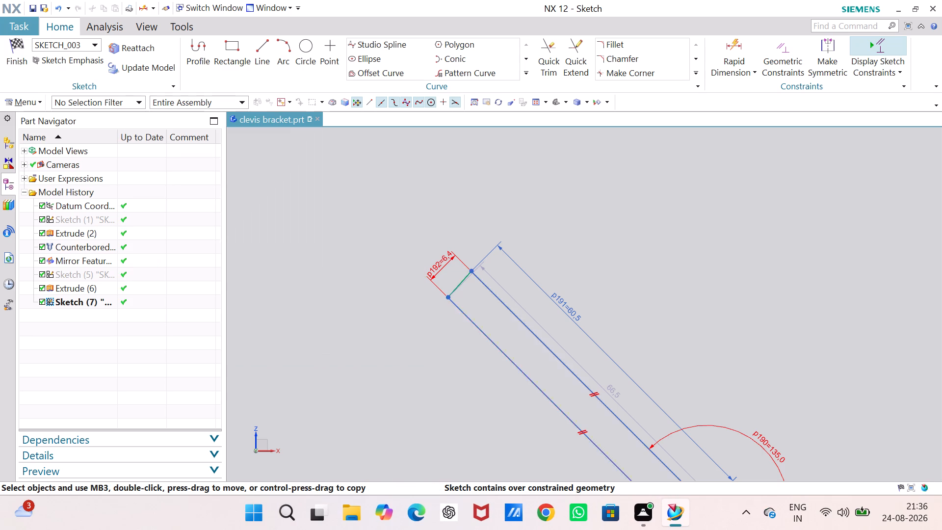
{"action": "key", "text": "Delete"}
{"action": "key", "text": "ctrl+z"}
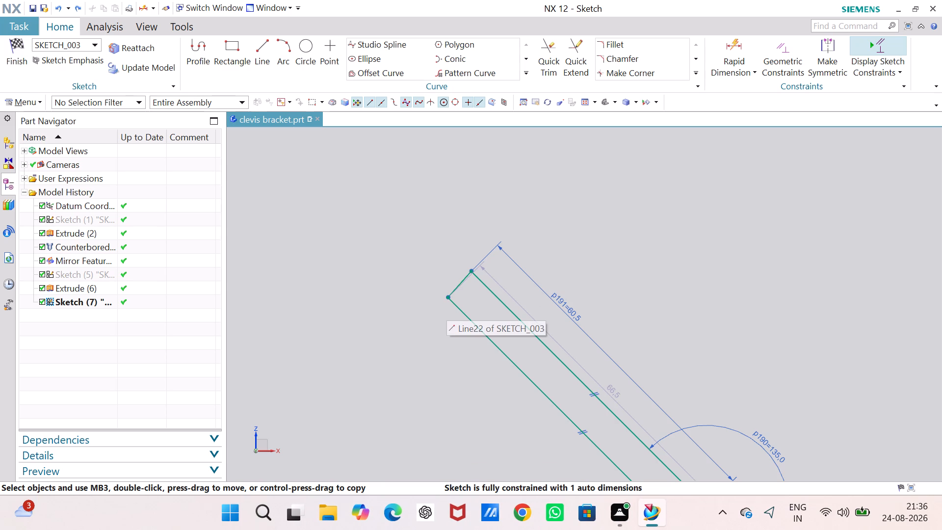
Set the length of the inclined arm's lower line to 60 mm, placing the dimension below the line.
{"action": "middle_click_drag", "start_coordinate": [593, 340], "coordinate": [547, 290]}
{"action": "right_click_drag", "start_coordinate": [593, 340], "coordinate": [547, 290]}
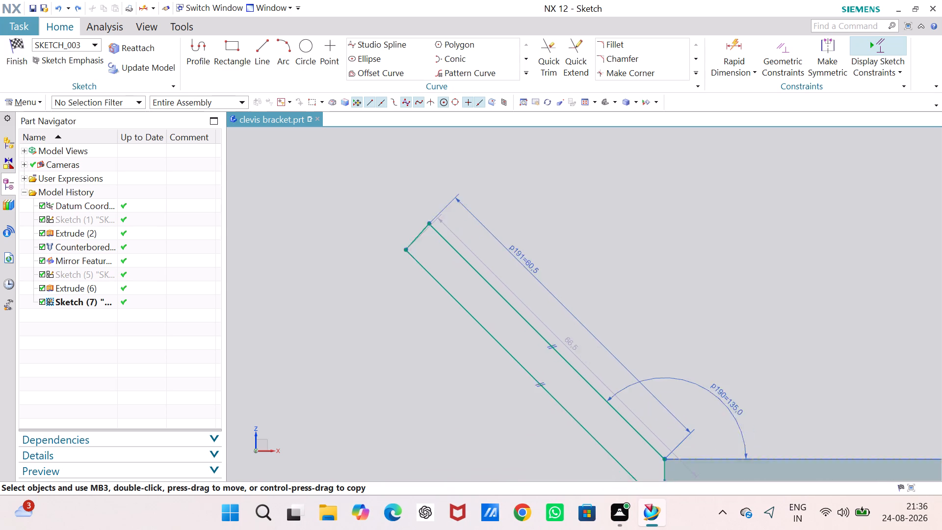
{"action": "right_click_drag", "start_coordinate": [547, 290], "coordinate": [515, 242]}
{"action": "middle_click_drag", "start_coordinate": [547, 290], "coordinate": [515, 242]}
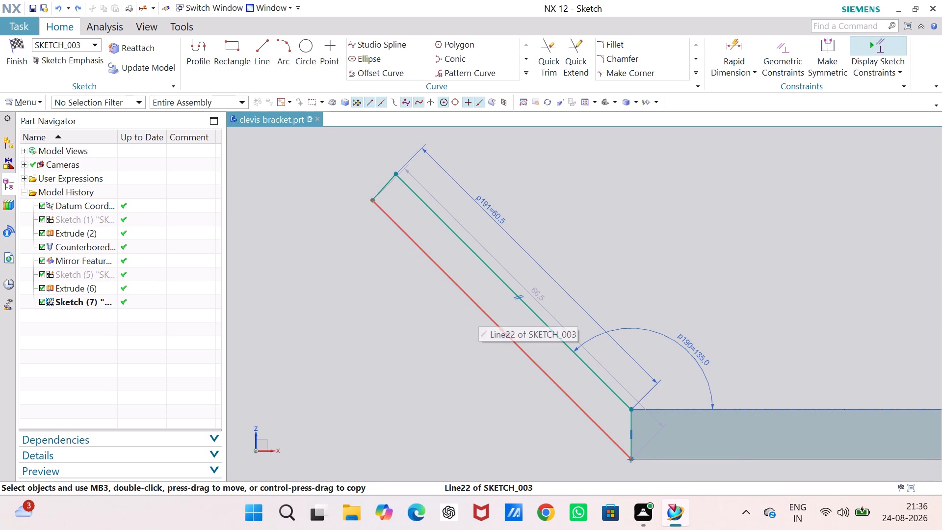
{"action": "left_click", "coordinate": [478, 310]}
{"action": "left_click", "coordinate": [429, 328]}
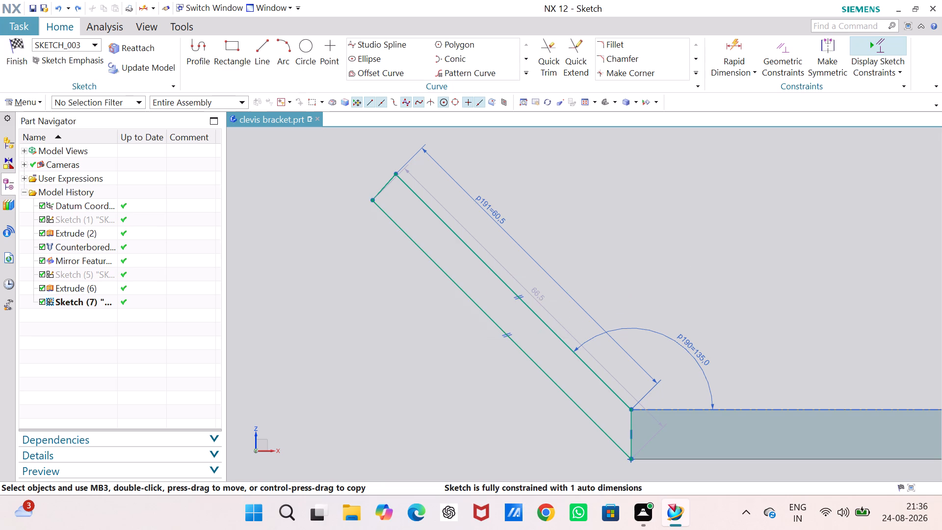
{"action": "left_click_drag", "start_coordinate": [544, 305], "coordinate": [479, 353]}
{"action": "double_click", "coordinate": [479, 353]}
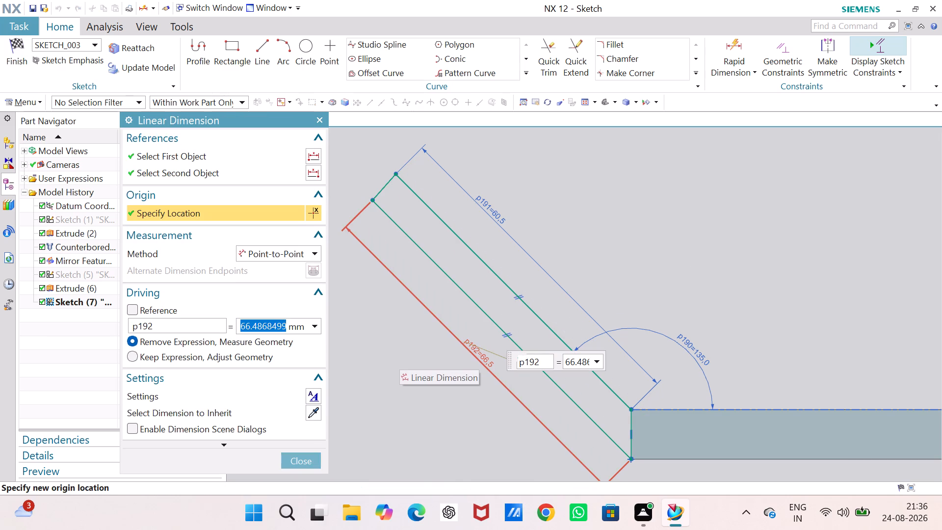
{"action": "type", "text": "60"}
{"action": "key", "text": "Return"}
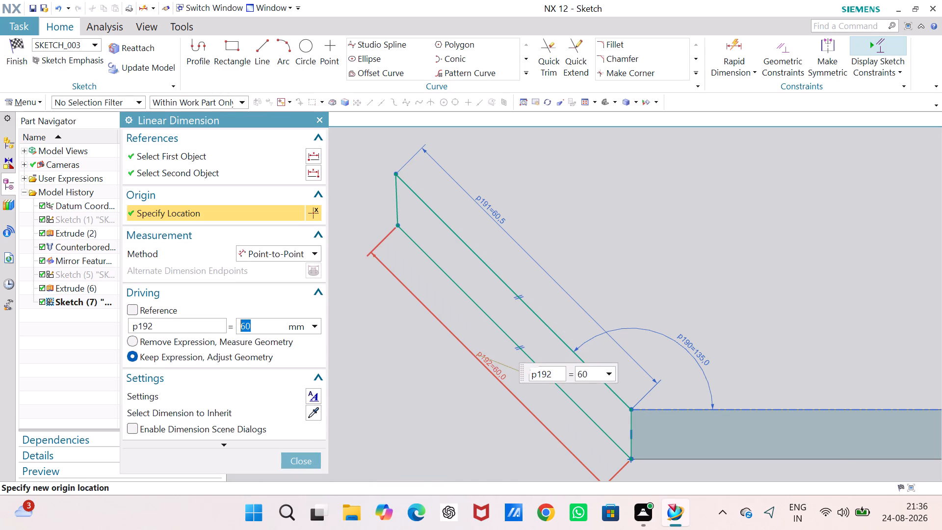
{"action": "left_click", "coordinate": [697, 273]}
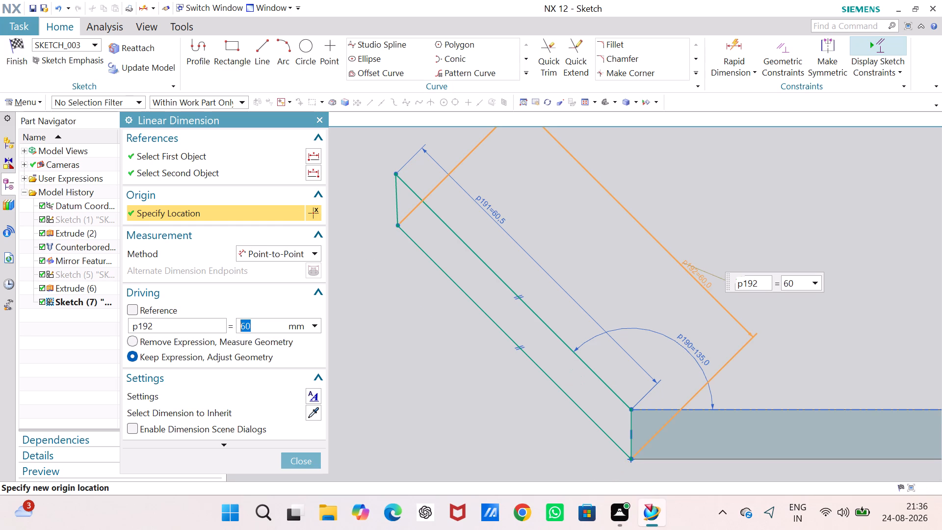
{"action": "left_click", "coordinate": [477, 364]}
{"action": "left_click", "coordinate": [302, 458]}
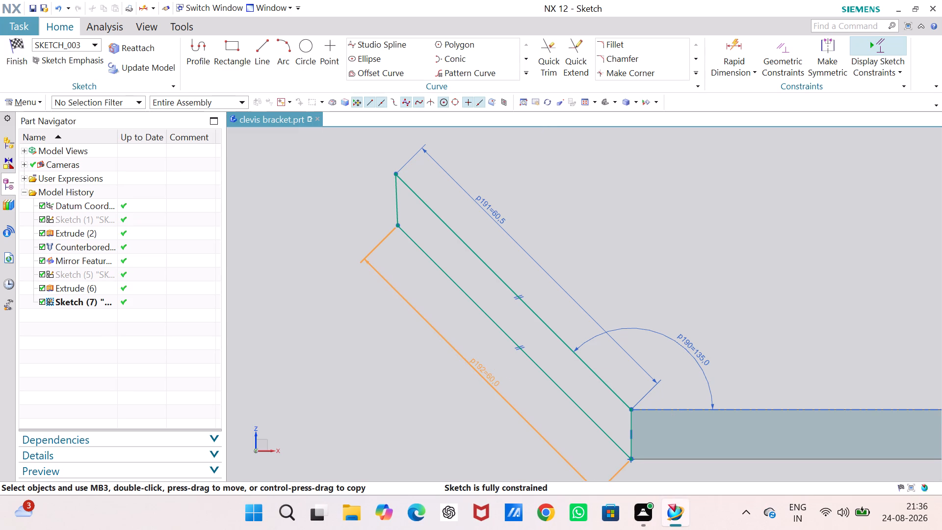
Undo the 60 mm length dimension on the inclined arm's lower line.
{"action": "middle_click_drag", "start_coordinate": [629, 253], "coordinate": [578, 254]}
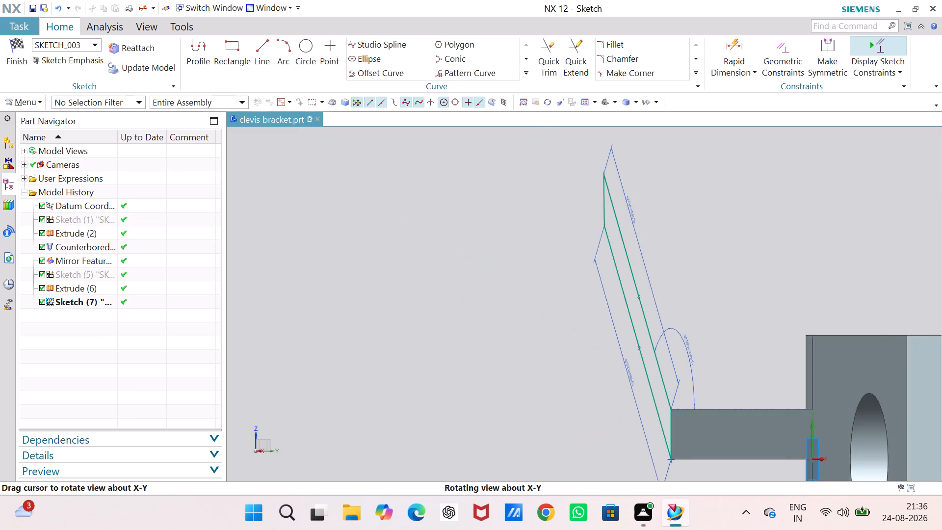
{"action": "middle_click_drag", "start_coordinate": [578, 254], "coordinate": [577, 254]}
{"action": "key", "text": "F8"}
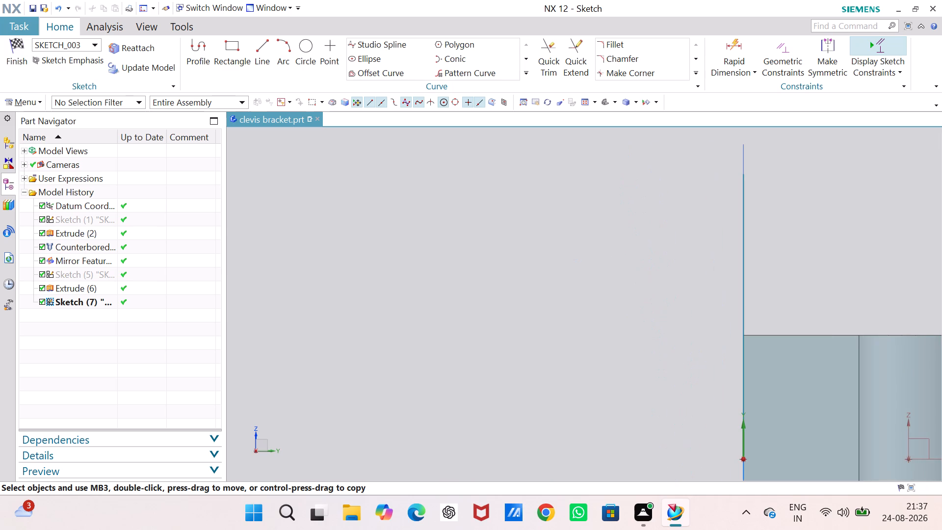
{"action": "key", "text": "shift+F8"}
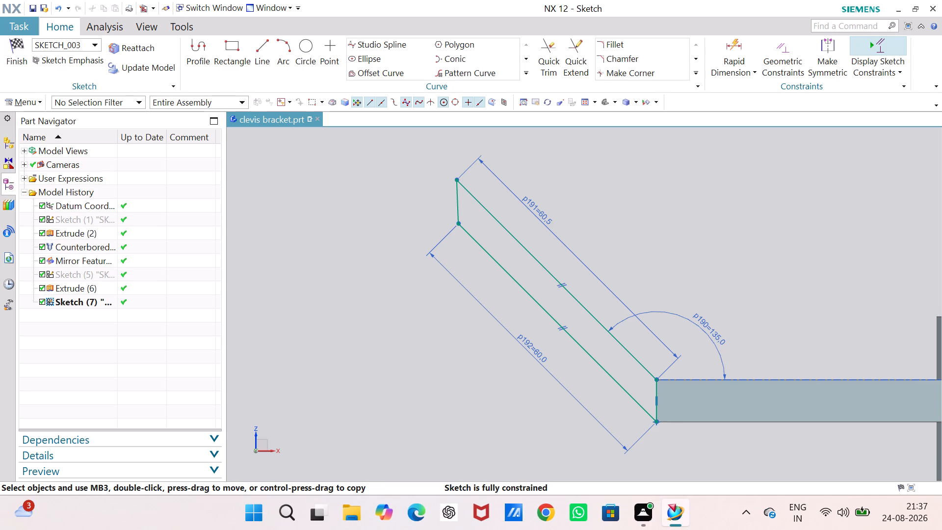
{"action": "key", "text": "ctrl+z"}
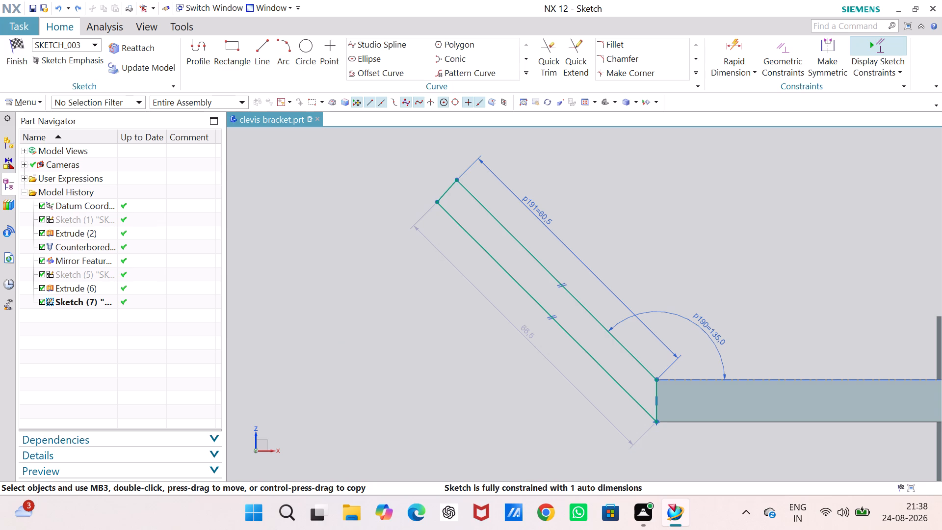
Finish the inclined arm's profile sketch.
{"action": "left_click", "coordinate": [9, 54]}
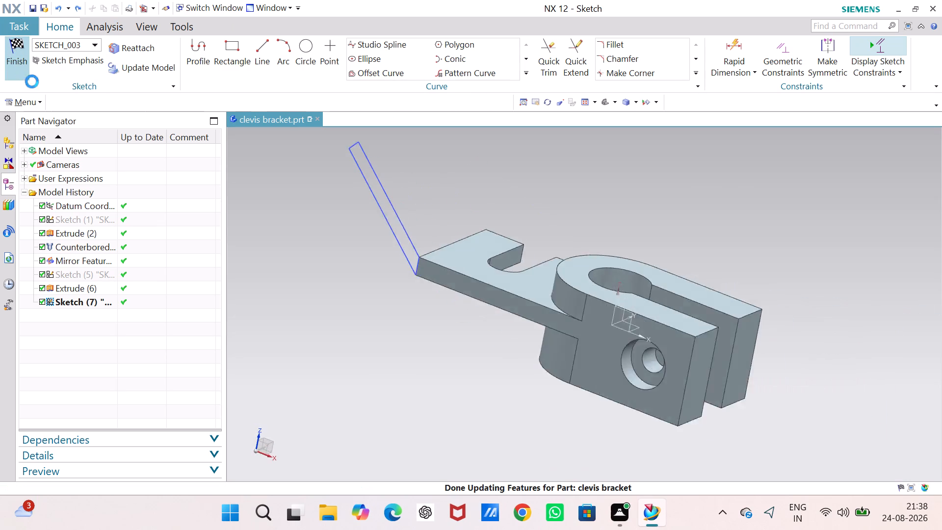
Extrude the inclined arm profile 60 mm from a start distance of 0, reversing the direction so it runs across the plate's end.
{"action": "scroll", "coordinate": [339, 216], "scroll_direction": "up", "scroll_amount": 3}
{"action": "scroll", "coordinate": [349, 207], "scroll_direction": "down", "scroll_amount": 4}
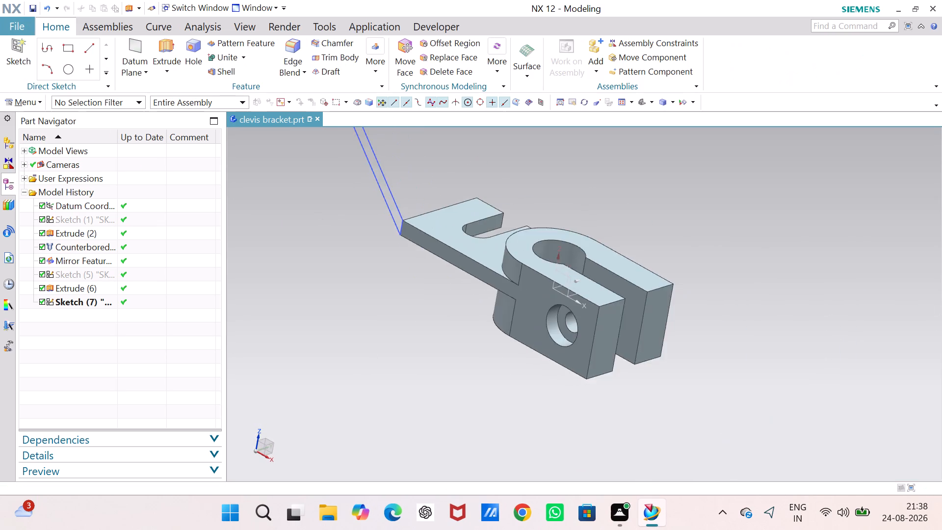
{"action": "scroll", "coordinate": [349, 206], "scroll_direction": "down", "scroll_amount": 3}
{"action": "scroll", "coordinate": [360, 174], "scroll_direction": "up", "scroll_amount": 5}
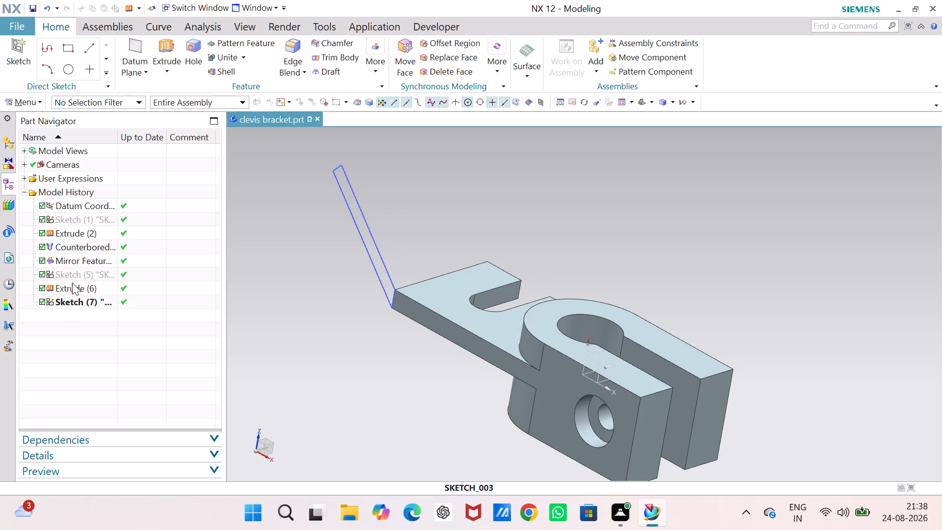
{"action": "left_click", "coordinate": [76, 301]}
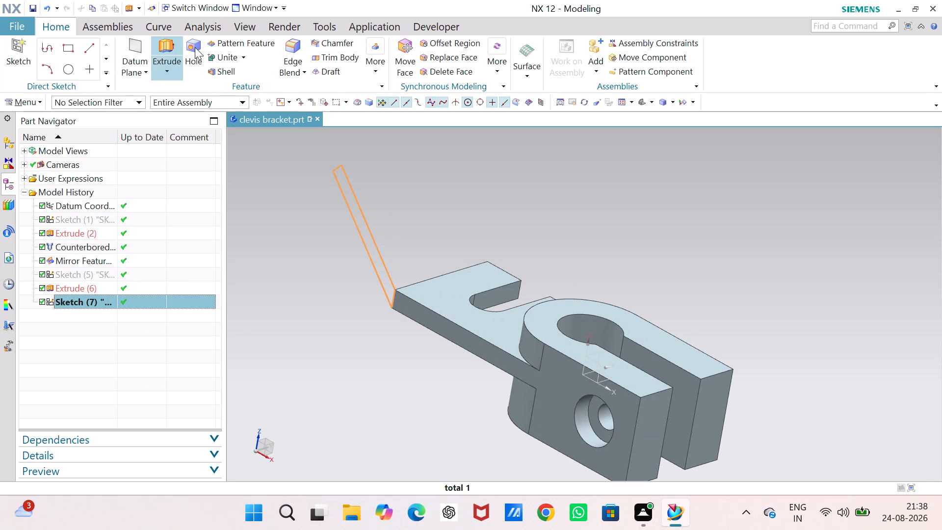
{"action": "left_click", "coordinate": [166, 41]}
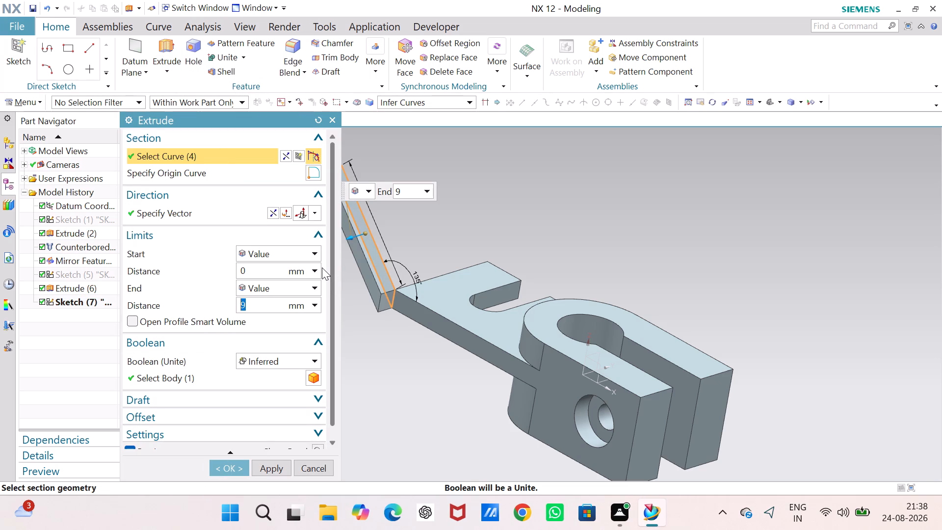
{"action": "type", "text": "60"}
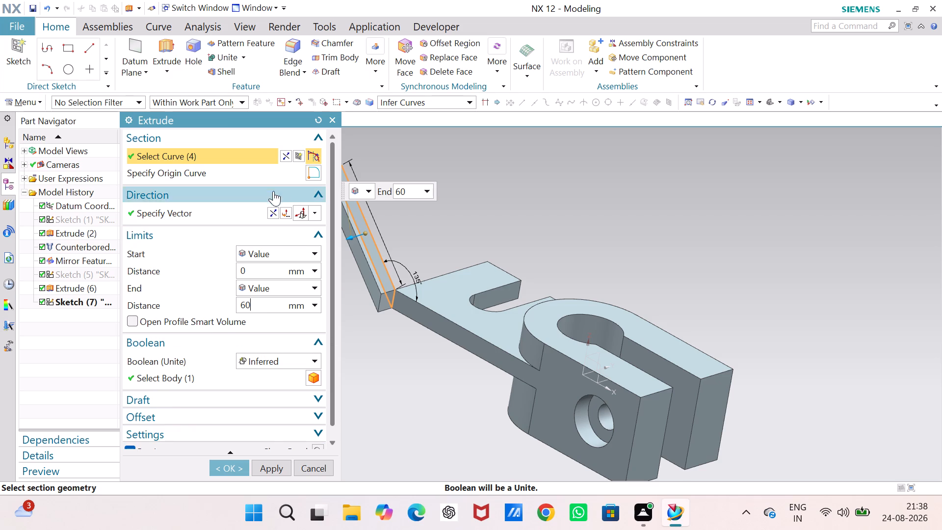
{"action": "left_click", "coordinate": [282, 155]}
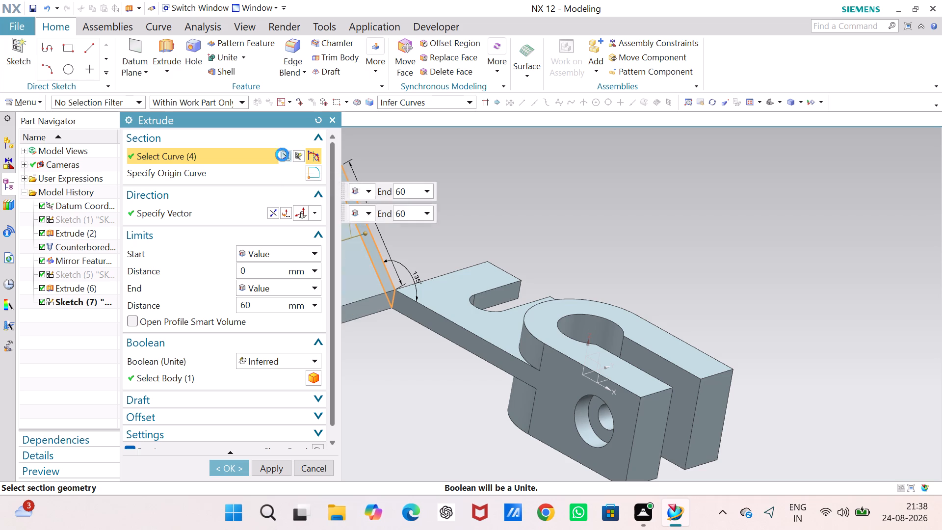
{"action": "left_click", "coordinate": [282, 155]}
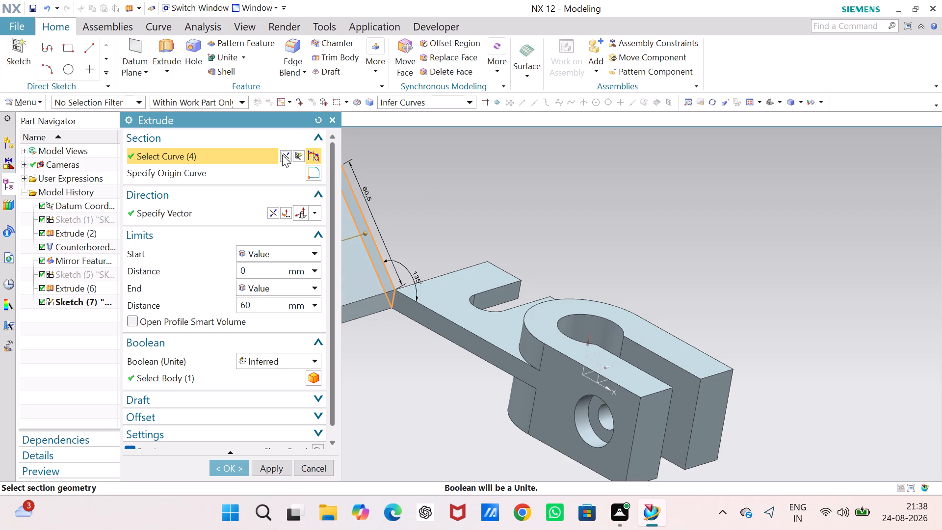
{"action": "left_click", "coordinate": [282, 155]}
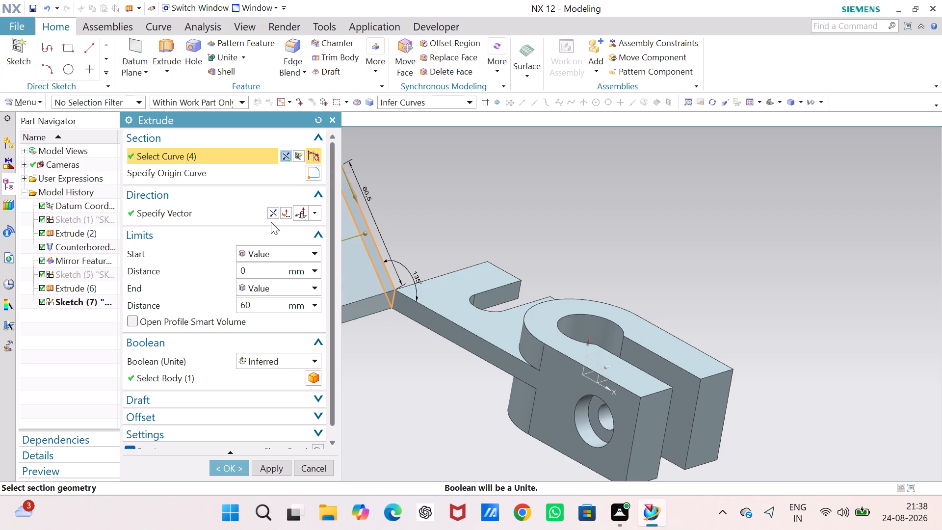
{"action": "left_click", "coordinate": [272, 211]}
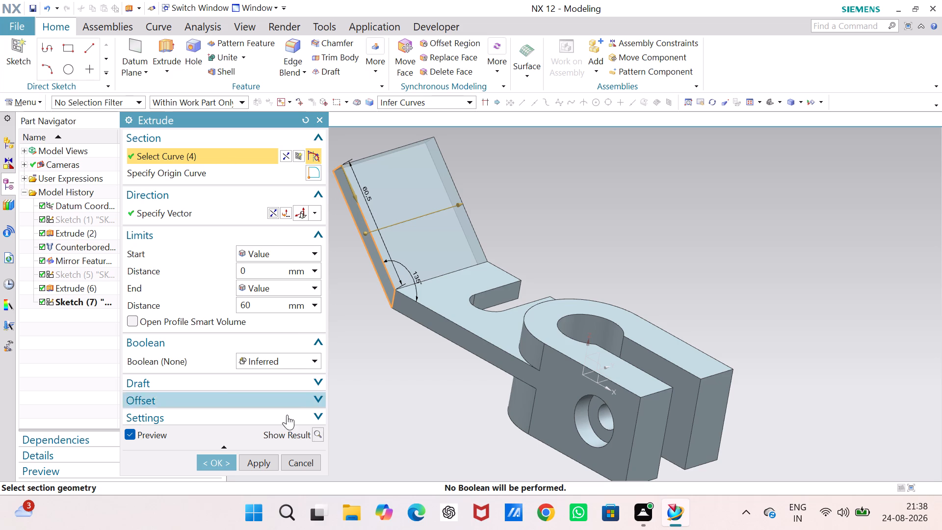
{"action": "left_click", "coordinate": [212, 465]}
{"action": "left_click", "coordinate": [274, 315]}
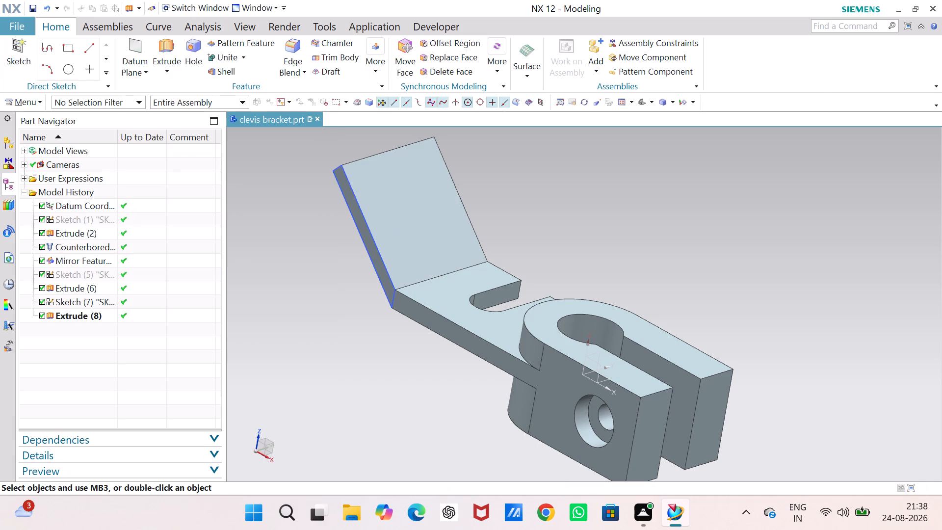
{"action": "key", "text": "Escape"}
Hide the inclined arm's profile sketch.
{"action": "right_click", "coordinate": [96, 301]}
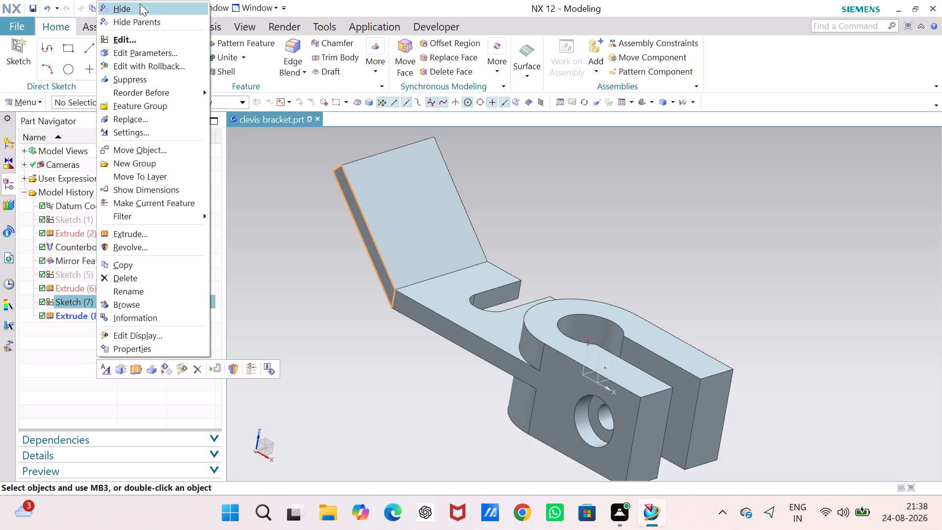
{"action": "left_click", "coordinate": [140, 3]}
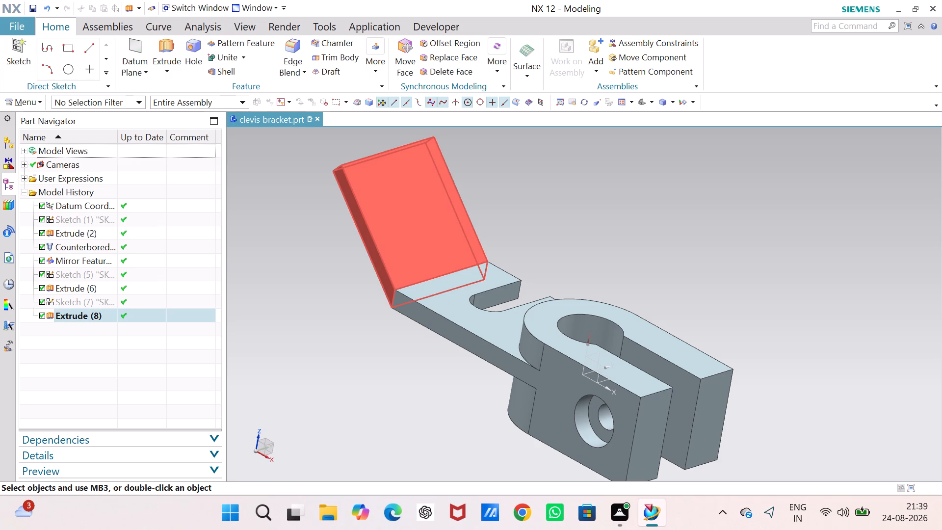
Create a task-environment sketch on the inclined arm's broad face, keeping the inferred plane and horizontal reference, and leave the Profile tool.
{"action": "left_click", "coordinate": [15, 103]}
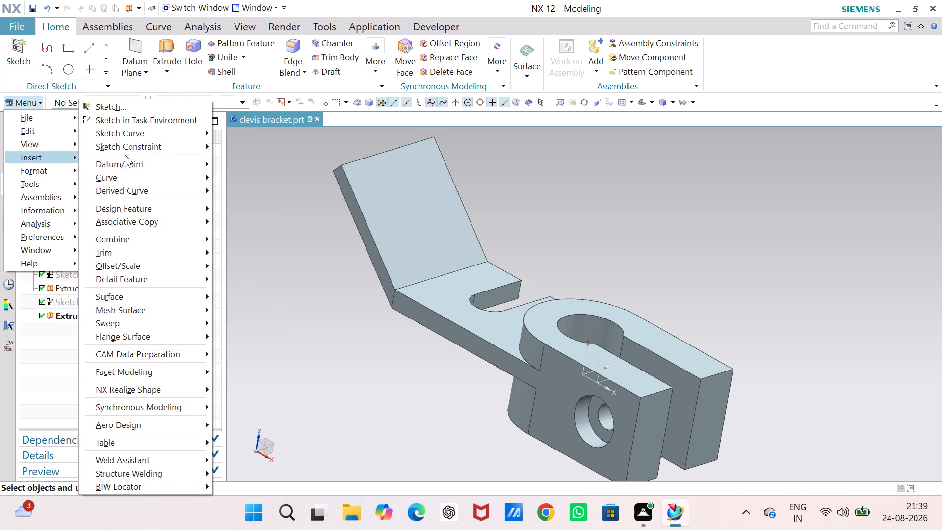
{"action": "left_click", "coordinate": [145, 123]}
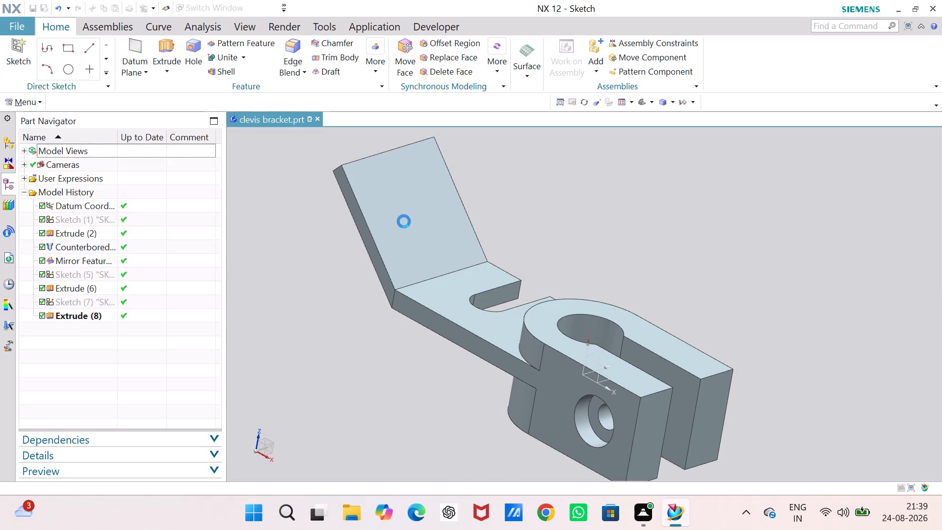
{"action": "left_click", "coordinate": [403, 212]}
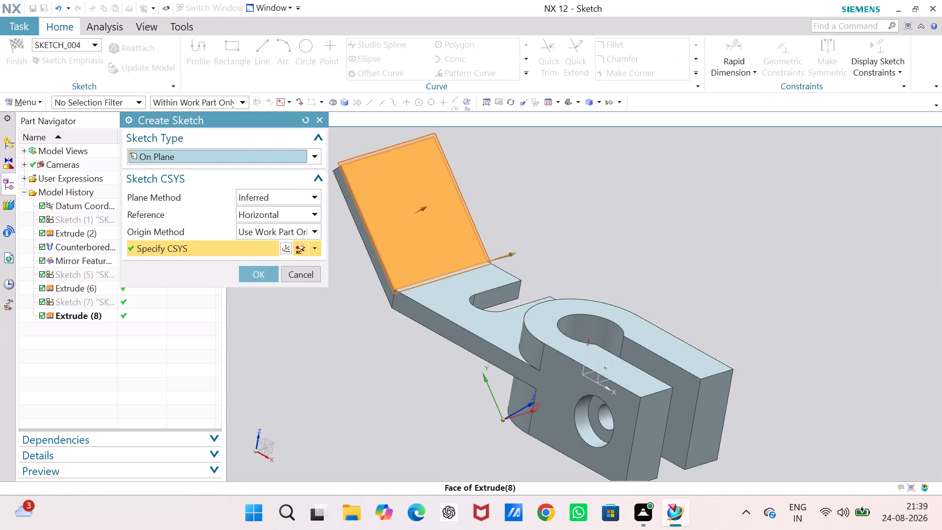
{"action": "left_click", "coordinate": [250, 275]}
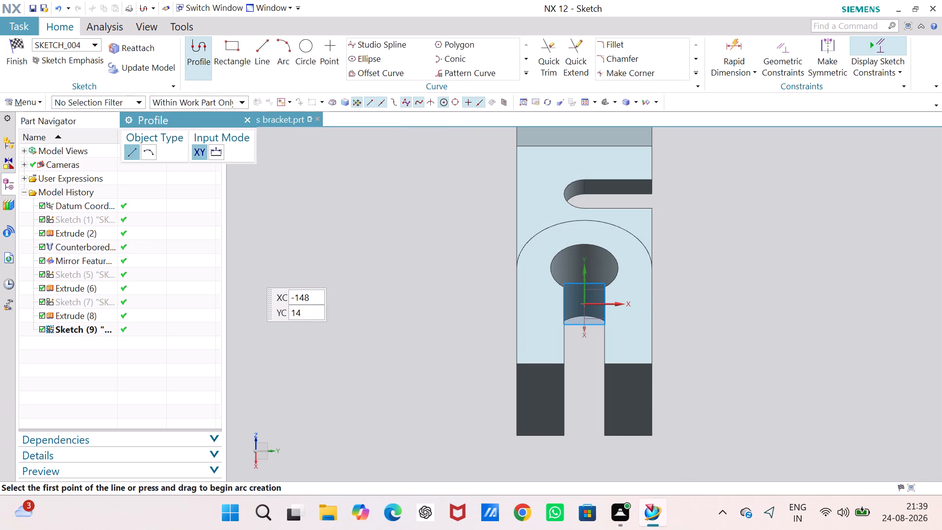
{"action": "scroll", "coordinate": [525, 265], "scroll_direction": "up", "scroll_amount": 3}
{"action": "scroll", "coordinate": [525, 256], "scroll_direction": "down", "scroll_amount": 9}
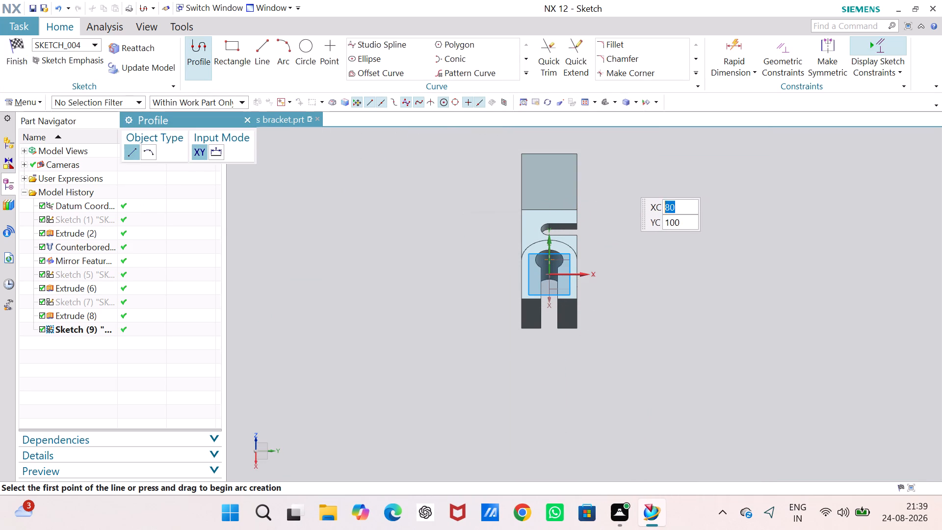
{"action": "left_click", "coordinate": [253, 122]}
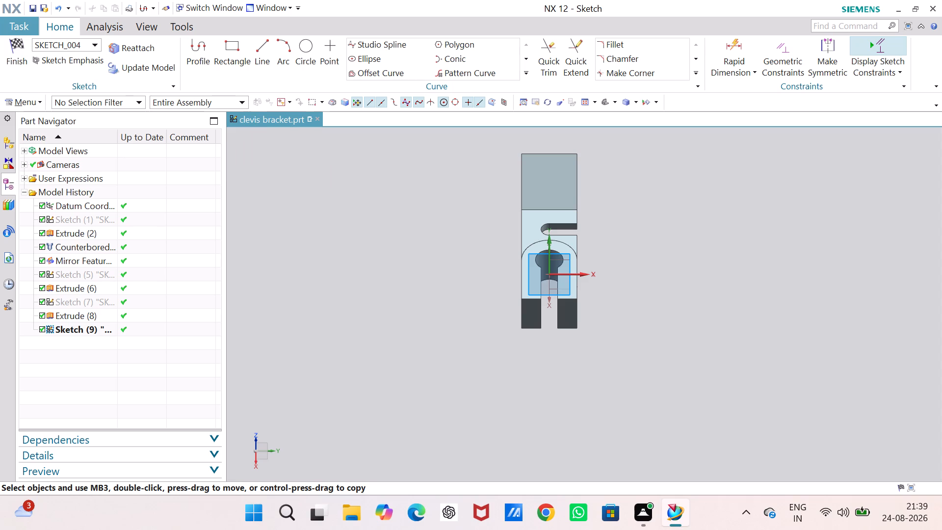
Sketch a circle about 47.5 mm in diameter on the inclined arm's face, centred on its width in the upper half.
{"action": "middle_click_drag", "start_coordinate": [594, 198], "coordinate": [590, 332]}
{"action": "right_click_drag", "start_coordinate": [594, 198], "coordinate": [590, 332]}
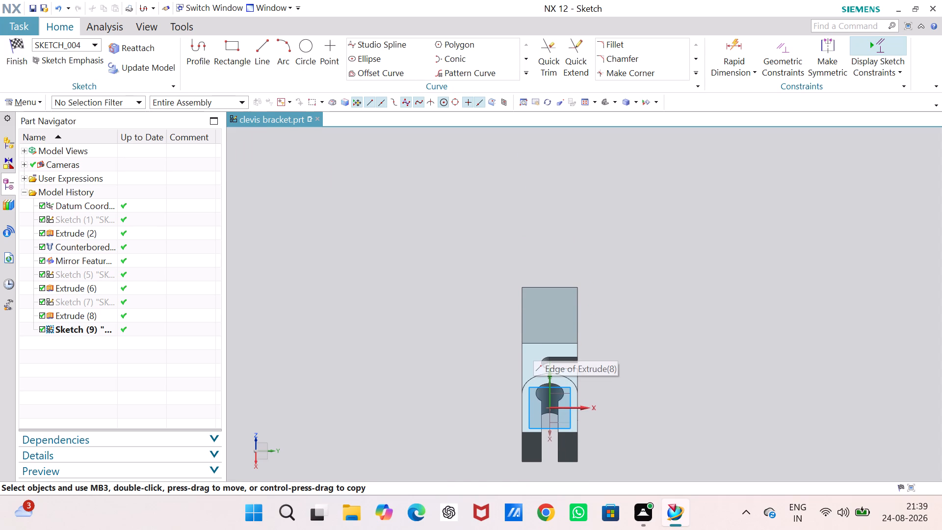
{"action": "scroll", "coordinate": [530, 344], "scroll_direction": "down", "scroll_amount": 3}
{"action": "scroll", "coordinate": [530, 344], "scroll_direction": "up", "scroll_amount": 7}
{"action": "middle_click_drag", "start_coordinate": [550, 302], "coordinate": [546, 259]}
{"action": "right_click_drag", "start_coordinate": [550, 302], "coordinate": [546, 259]}
{"action": "scroll", "coordinate": [546, 258], "scroll_direction": "up", "scroll_amount": 3}
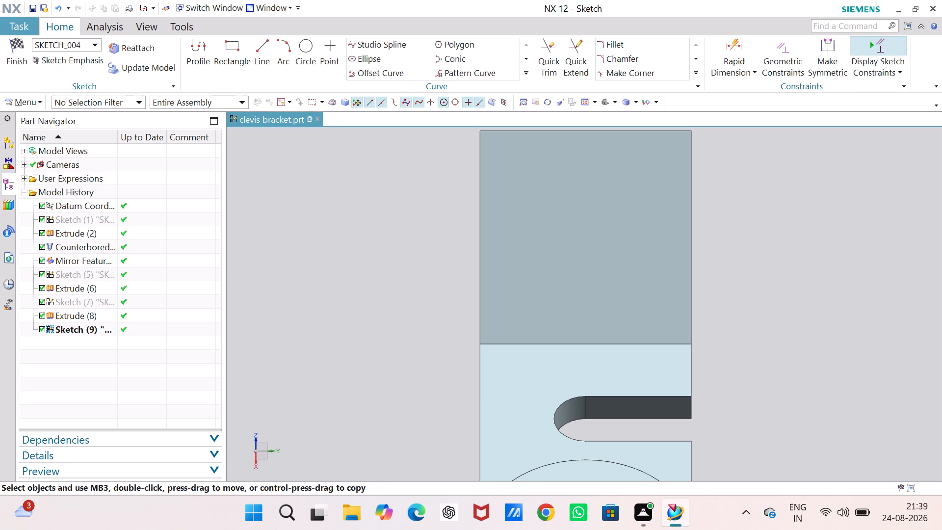
{"action": "left_click", "coordinate": [307, 49]}
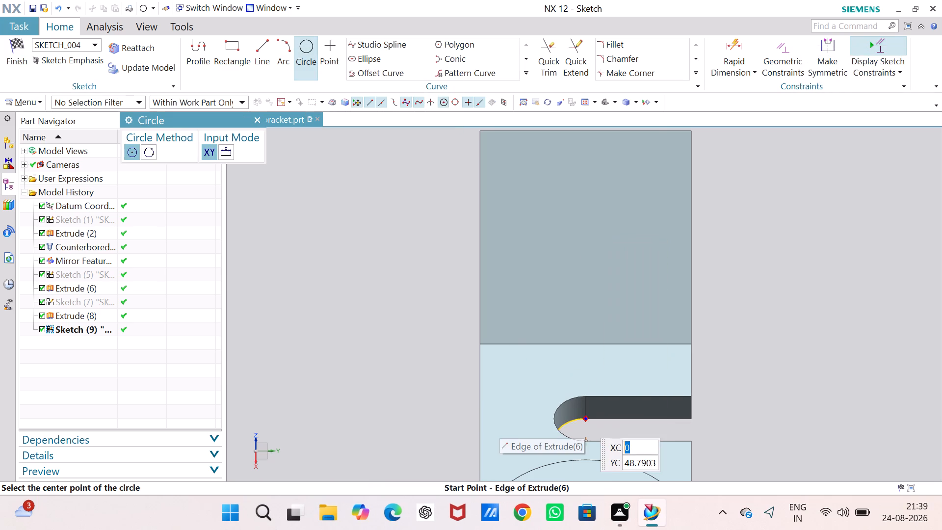
{"action": "scroll", "coordinate": [584, 422], "scroll_direction": "down", "scroll_amount": 5}
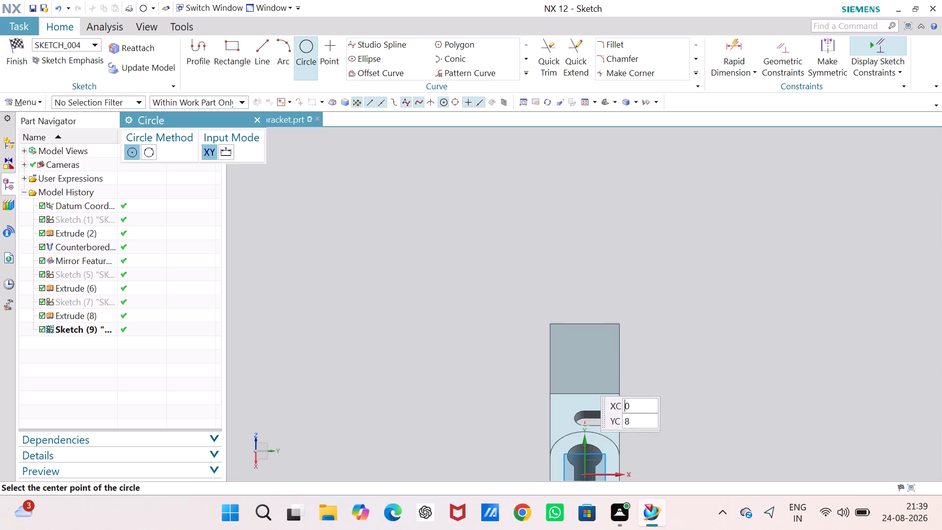
{"action": "scroll", "coordinate": [585, 353], "scroll_direction": "up", "scroll_amount": 3}
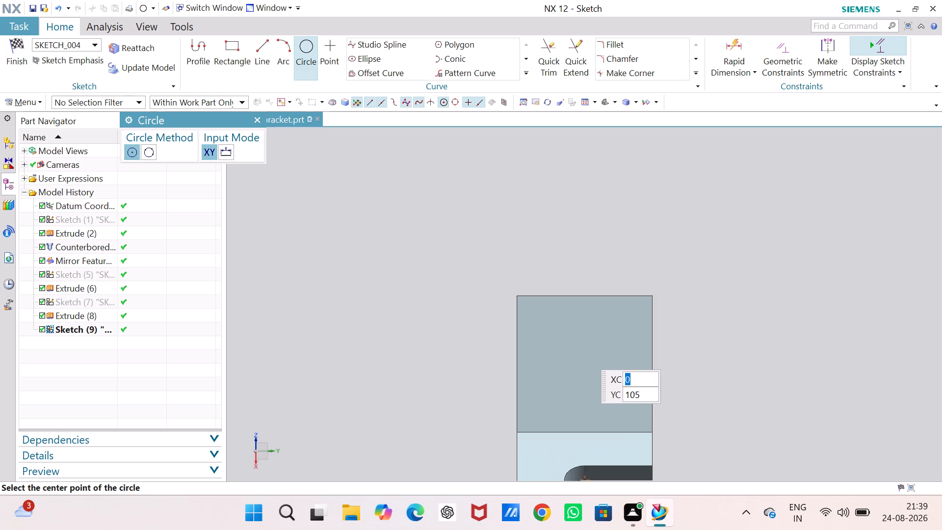
{"action": "scroll", "coordinate": [585, 353], "scroll_direction": "up", "scroll_amount": 2}
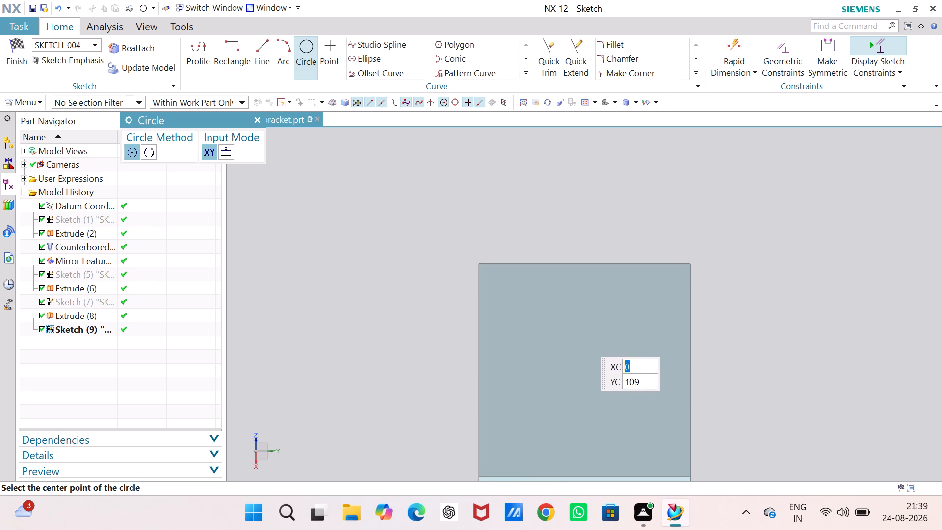
{"action": "left_click", "coordinate": [584, 341]}
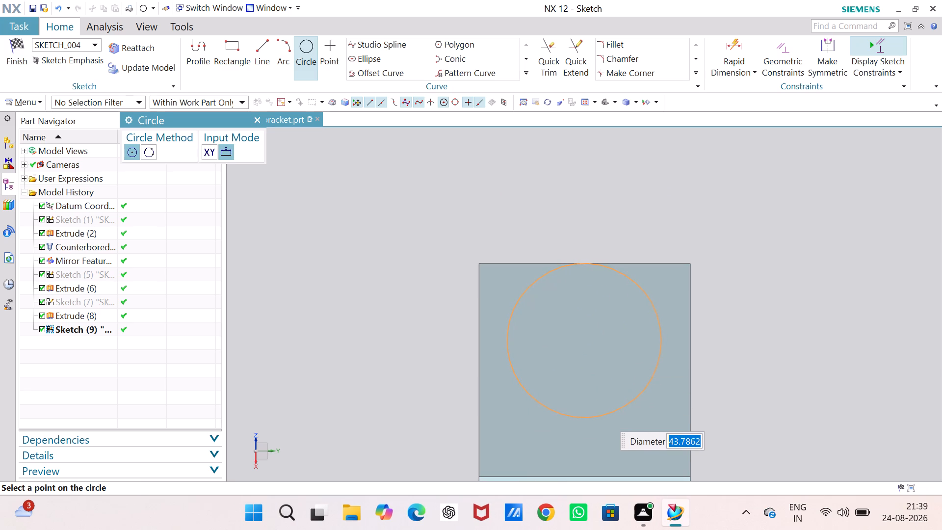
{"action": "left_click", "coordinate": [605, 422]}
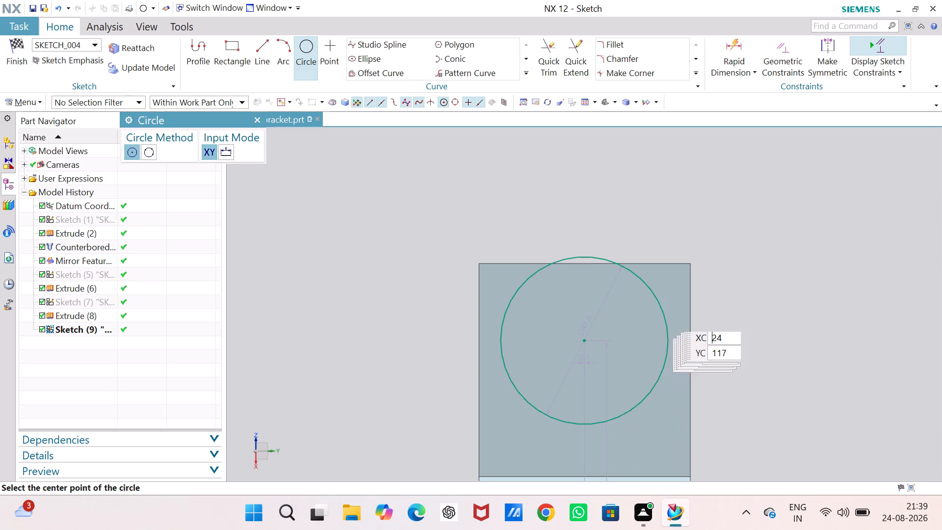
{"action": "key", "text": "Escape"}
Convert the circle's diametral dimension to radial, set the radius to 15 mm, and place the dimension outside the arm.
{"action": "left_click_drag", "start_coordinate": [605, 294], "coordinate": [624, 282]}
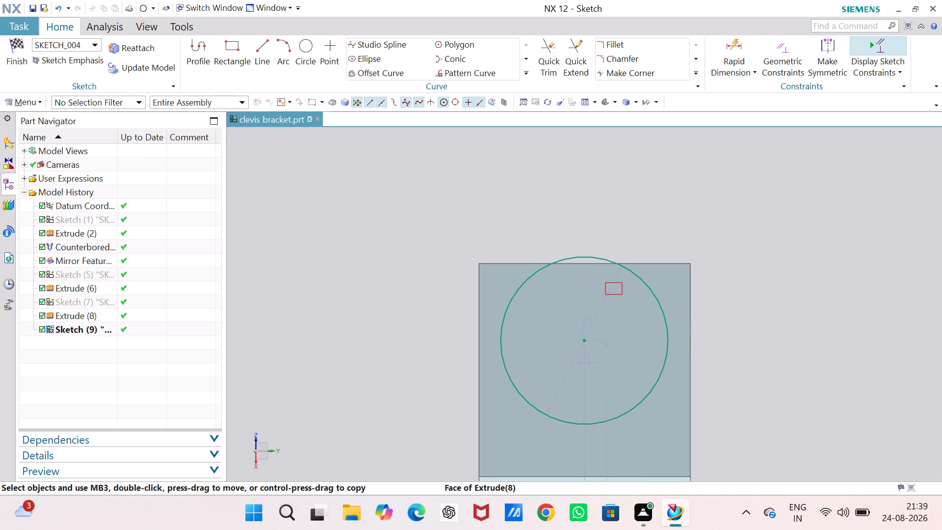
{"action": "left_click_drag", "start_coordinate": [624, 282], "coordinate": [637, 266]}
{"action": "key", "text": "Escape"}
{"action": "double_click", "coordinate": [603, 298]}
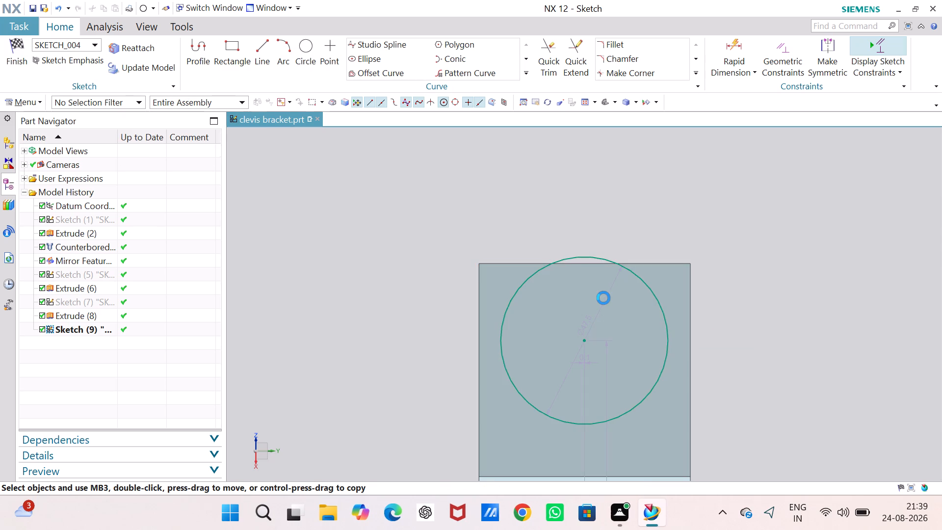
{"action": "left_click_drag", "start_coordinate": [603, 298], "coordinate": [643, 214]}
{"action": "key", "text": "Escape"}
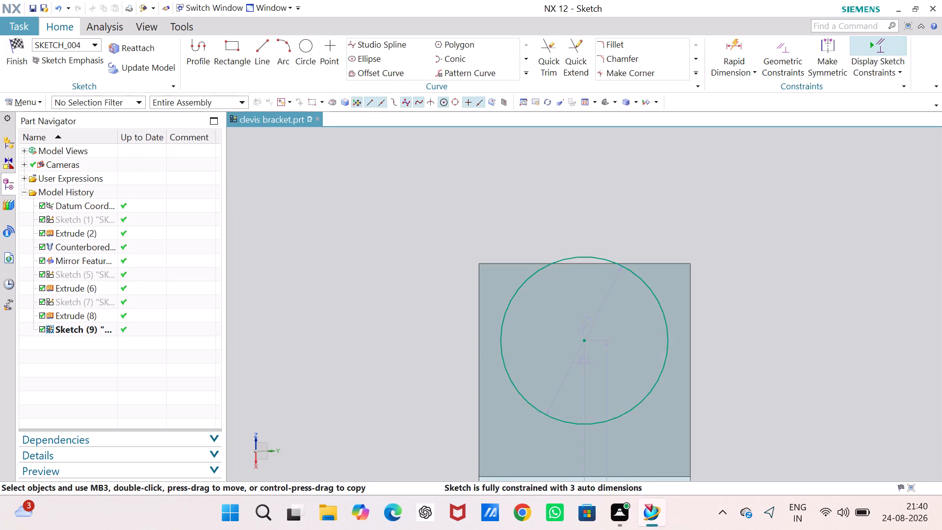
{"action": "left_click_drag", "start_coordinate": [587, 327], "coordinate": [635, 241]}
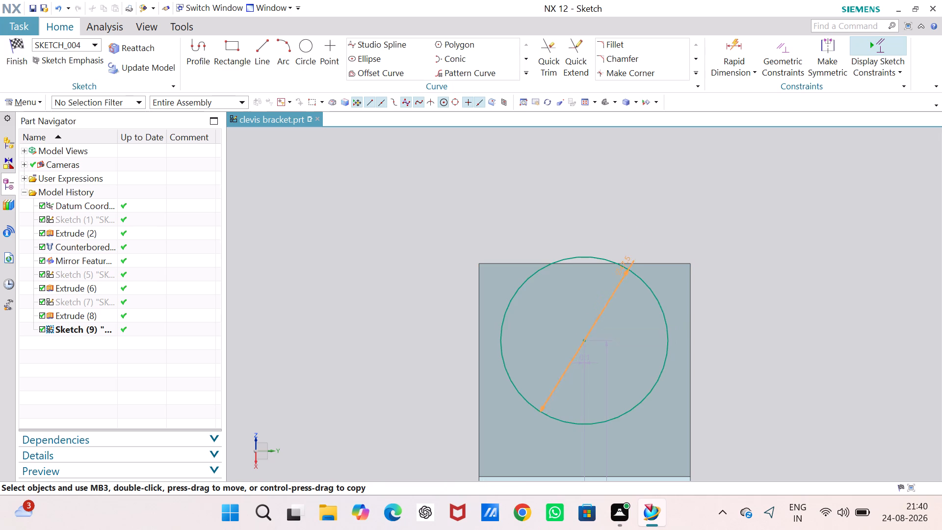
{"action": "left_click_drag", "start_coordinate": [635, 241], "coordinate": [643, 222]}
{"action": "double_click", "coordinate": [644, 223]}
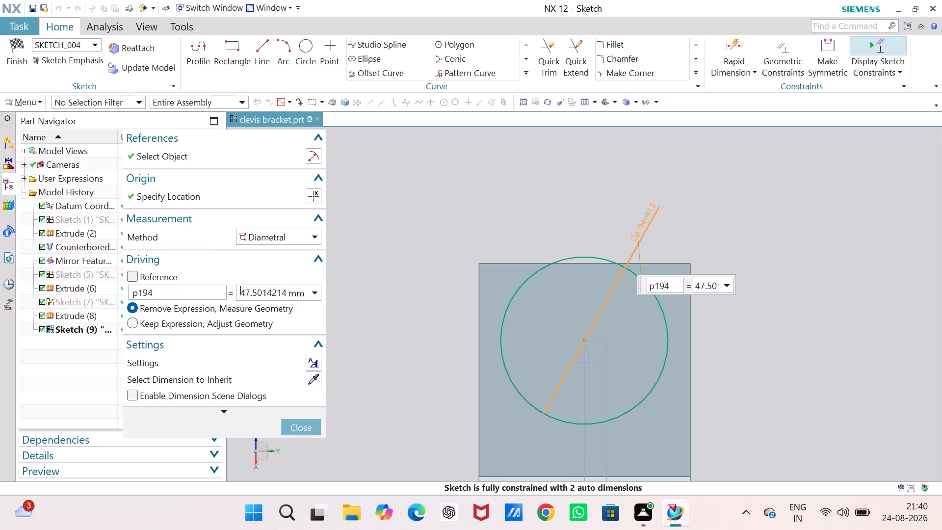
{"action": "left_click", "coordinate": [316, 236]}
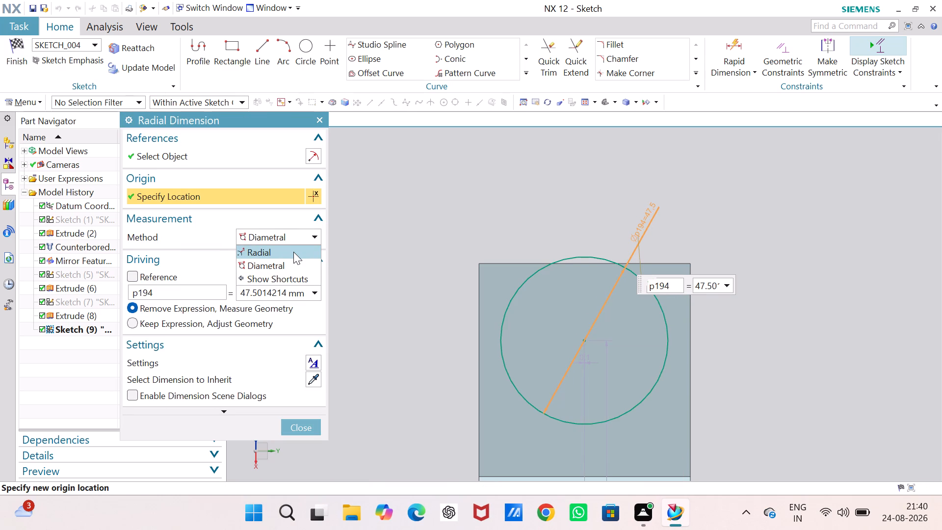
{"action": "left_click", "coordinate": [293, 252]}
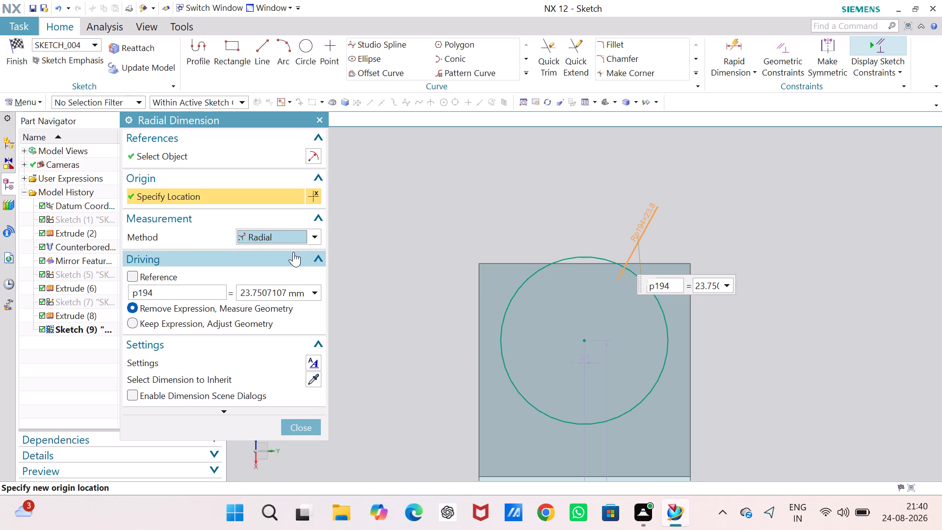
{"action": "right_click", "coordinate": [294, 254]}
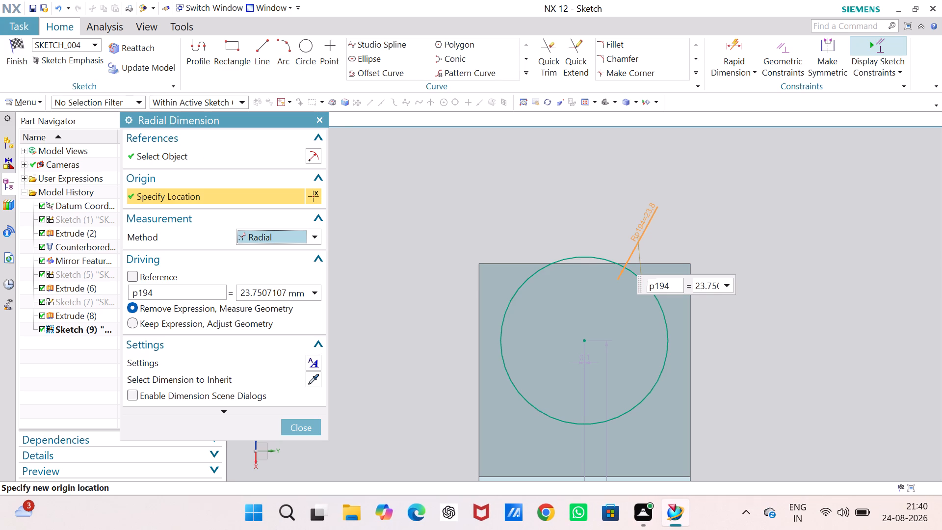
{"action": "double_click", "coordinate": [706, 283]}
{"action": "type", "text": "15"}
{"action": "key", "text": "Return"}
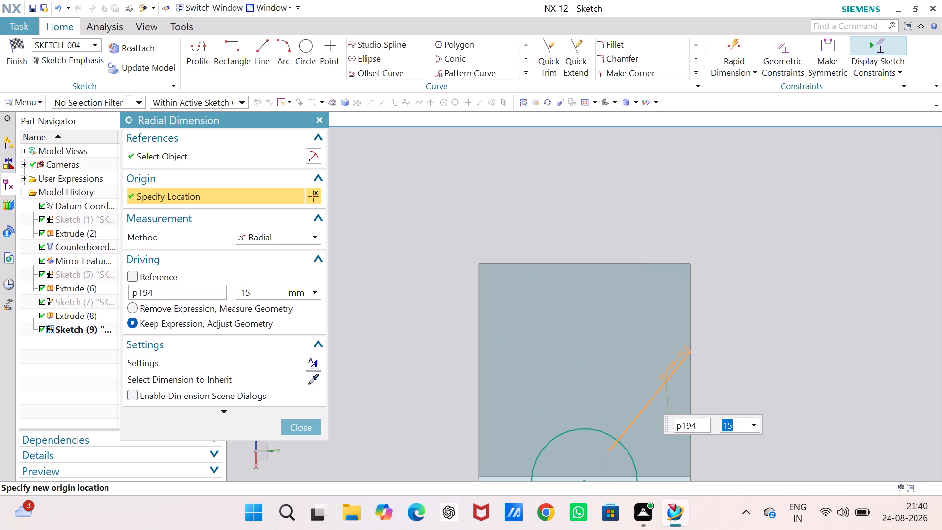
{"action": "left_click", "coordinate": [769, 295]}
{"action": "key", "text": "Escape"}
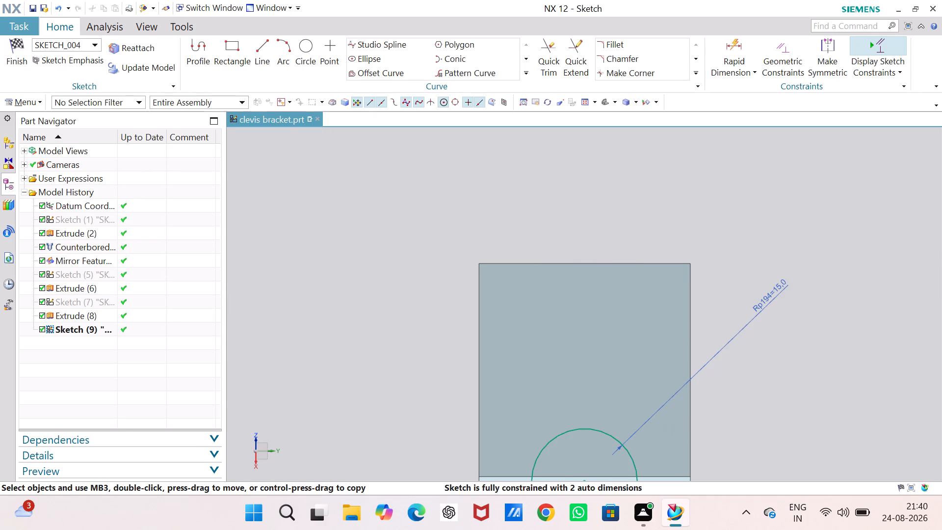
Move the 15 mm radius circle by its centre along the arm's centreline to just below the arm's top edge.
{"action": "left_click_drag", "start_coordinate": [587, 431], "coordinate": [586, 424]}
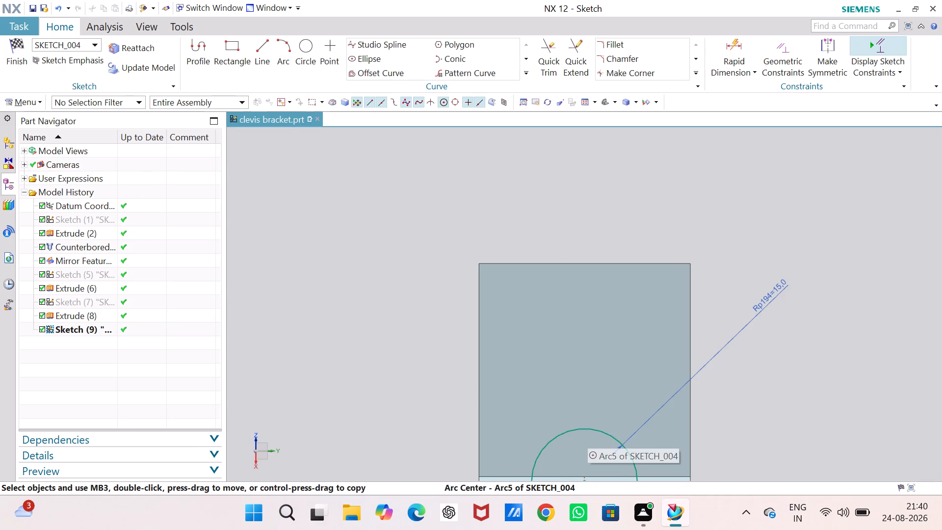
{"action": "left_click_drag", "start_coordinate": [586, 424], "coordinate": [586, 382]}
{"action": "key", "text": "Escape"}
{"action": "key", "text": "Escape"}
{"action": "left_click_drag", "start_coordinate": [583, 430], "coordinate": [586, 409]}
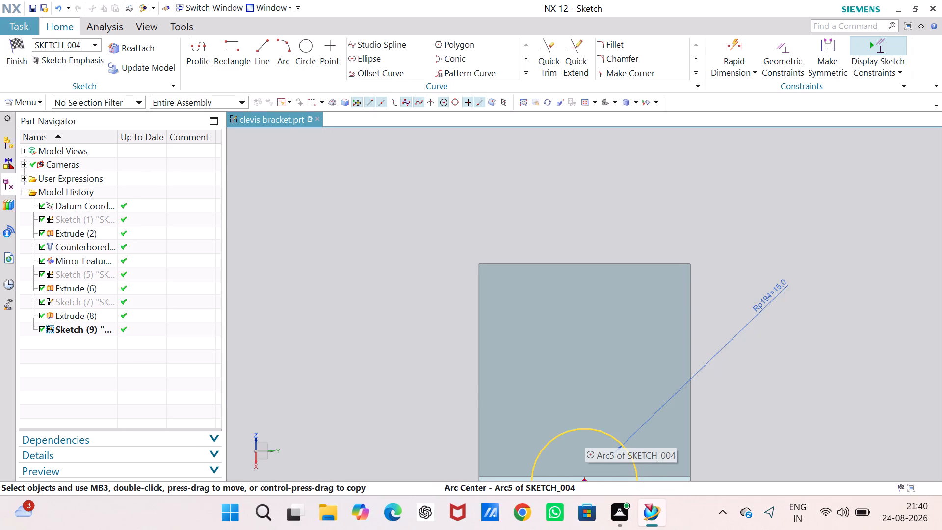
{"action": "left_click_drag", "start_coordinate": [586, 409], "coordinate": [586, 401]}
{"action": "key", "text": "Escape"}
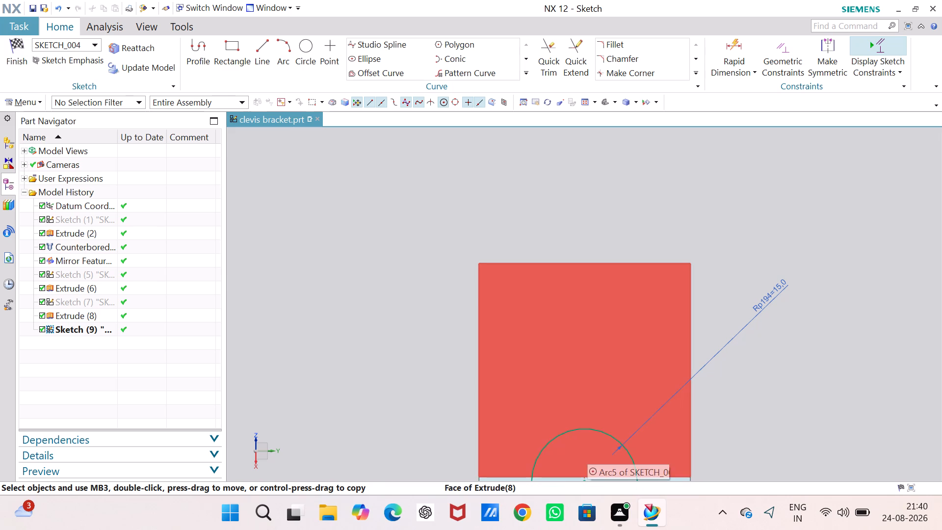
{"action": "scroll", "coordinate": [586, 444], "scroll_direction": "down", "scroll_amount": 3}
{"action": "scroll", "coordinate": [585, 441], "scroll_direction": "up", "scroll_amount": 2}
{"action": "scroll", "coordinate": [585, 441], "scroll_direction": "down", "scroll_amount": 2}
{"action": "middle_click_drag", "start_coordinate": [585, 441], "coordinate": [580, 377]}
{"action": "right_click_drag", "start_coordinate": [585, 441], "coordinate": [580, 377]}
{"action": "key", "text": "Escape"}
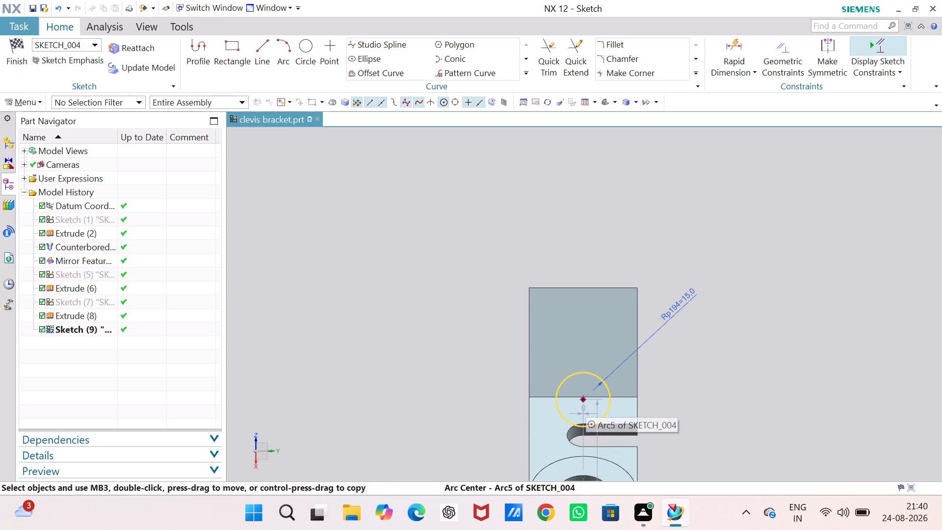
{"action": "left_click_drag", "start_coordinate": [584, 400], "coordinate": [584, 318]}
{"action": "left_click", "coordinate": [596, 240]}
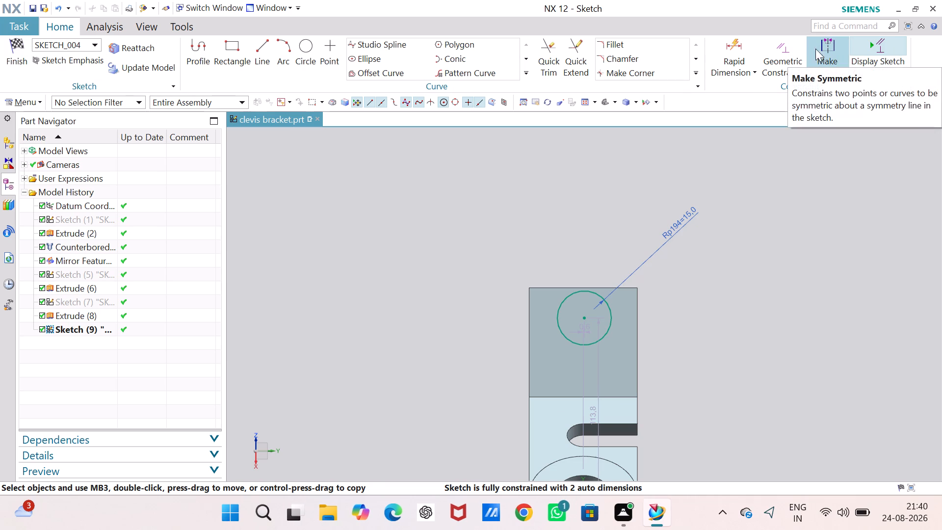
Apply a Tangent constraint between the circle and the top edge of the inclined arm.
{"action": "left_click", "coordinate": [774, 52]}
{"action": "left_click", "coordinate": [485, 307]}
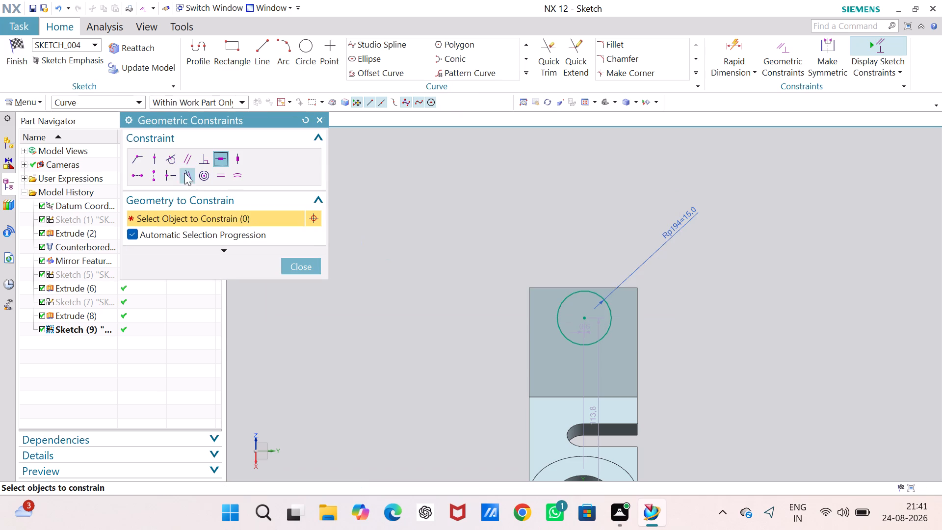
{"action": "left_click", "coordinate": [171, 157]}
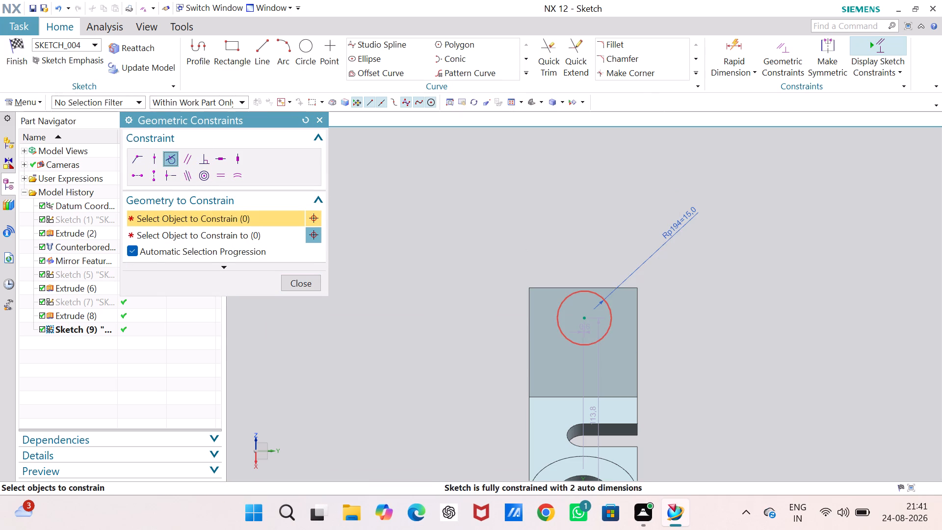
{"action": "left_click", "coordinate": [579, 293]}
{"action": "left_click", "coordinate": [580, 286]}
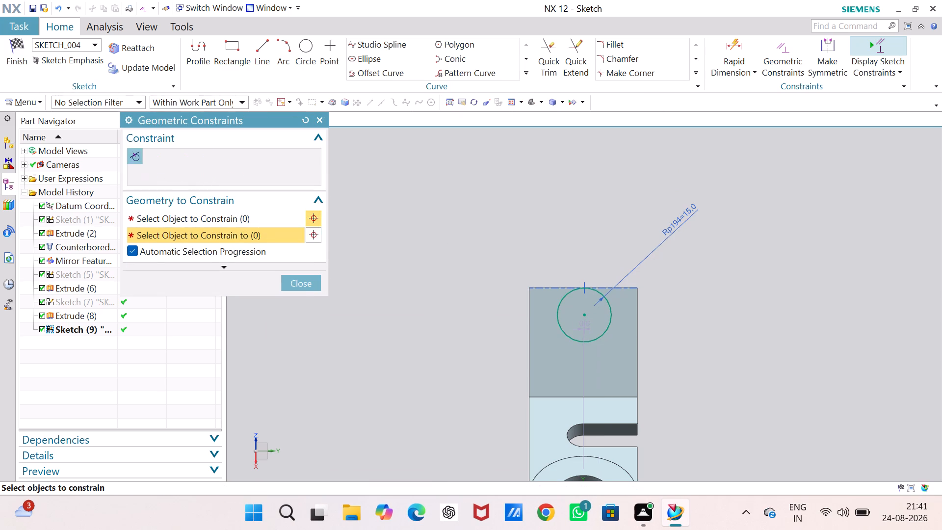
{"action": "left_click", "coordinate": [302, 283]}
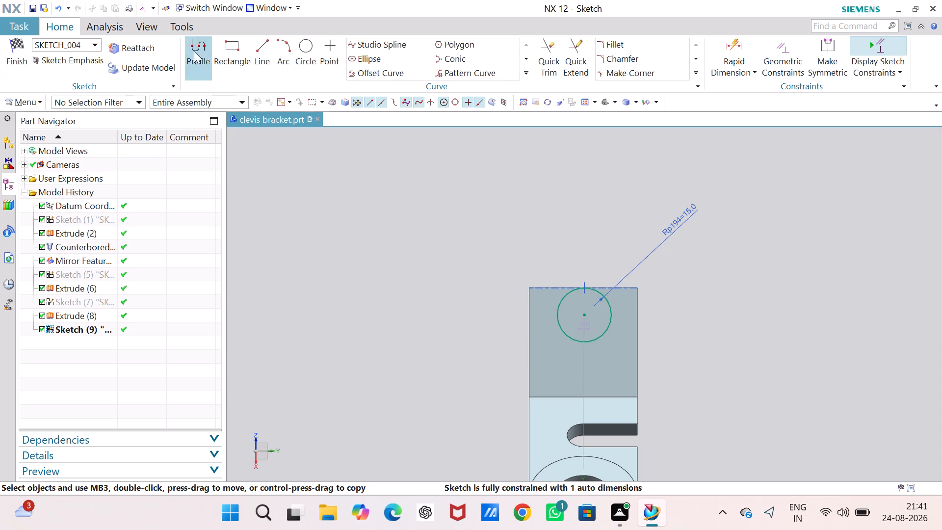
Sketch a line about 52 mm long, tangent to the circle's left side and ending at the lower-left corner of the inclined arm's face.
{"action": "left_click", "coordinate": [254, 47]}
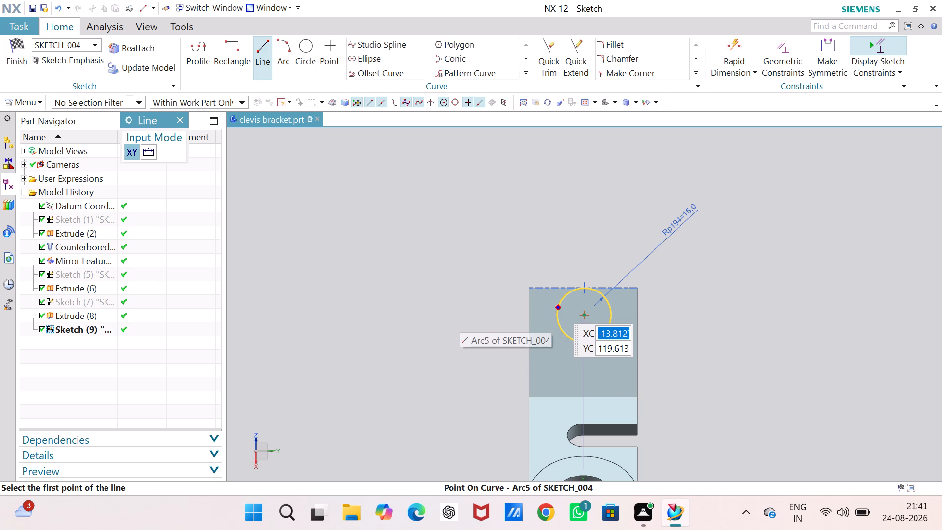
{"action": "left_click", "coordinate": [557, 307]}
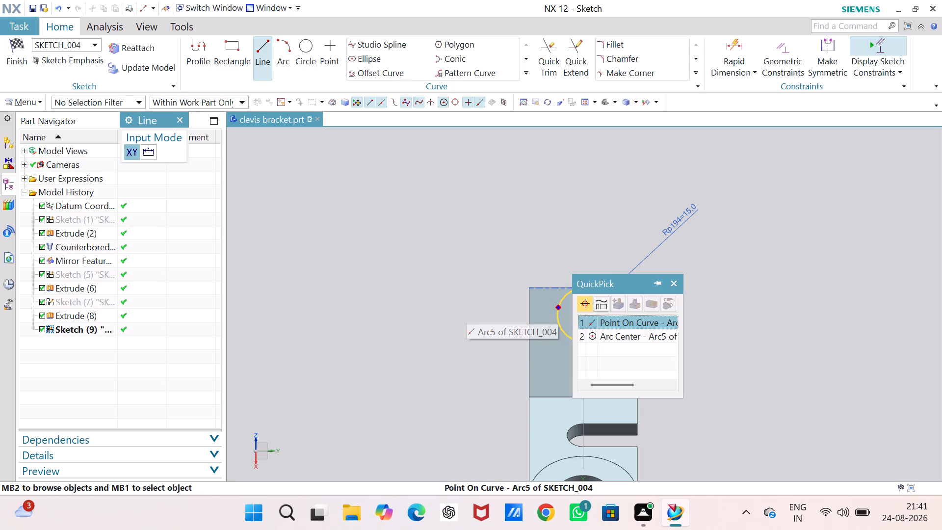
{"action": "left_click", "coordinate": [612, 321]}
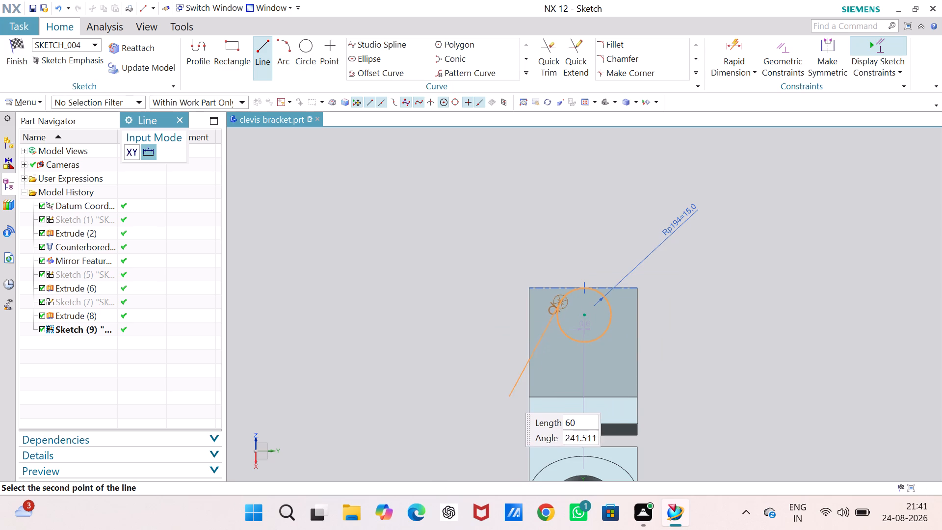
{"action": "left_click", "coordinate": [529, 397]}
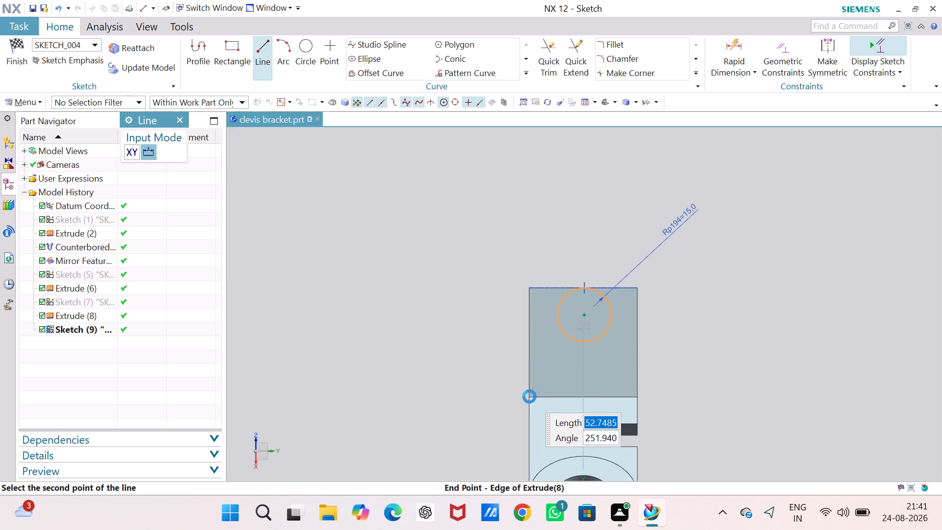
{"action": "left_click", "coordinate": [530, 287]}
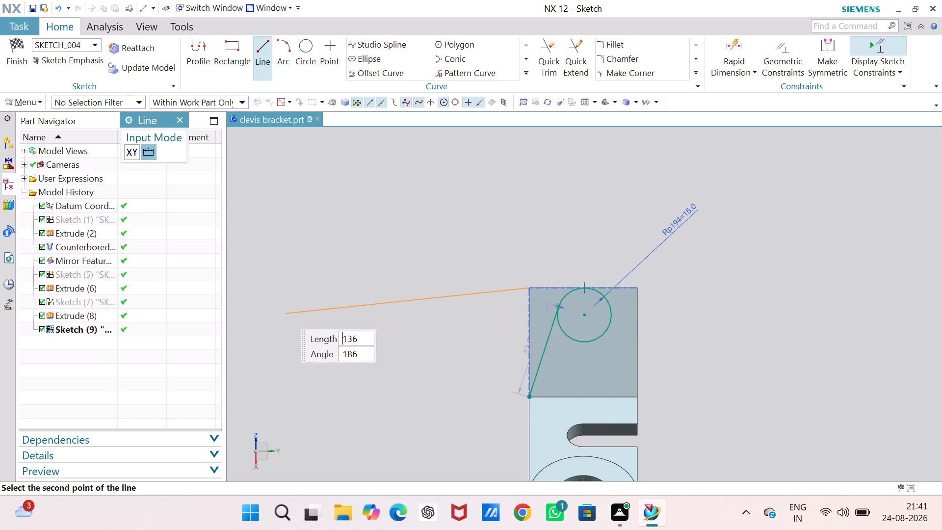
{"action": "key", "text": "Escape"}
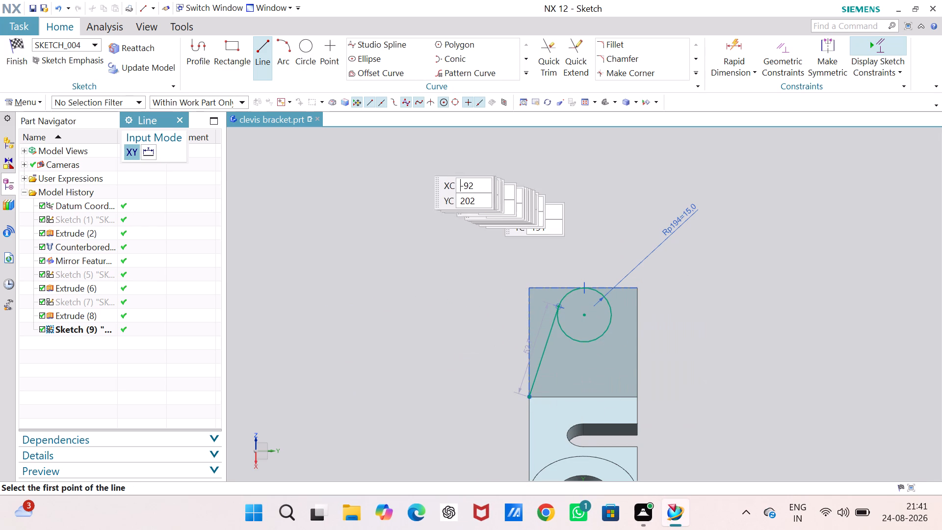
Sketch a connected profile tangent from the circle's right side to the face's lower-right corner, continuing vertically about 60.5 mm to the top-right corner.
{"action": "left_click", "coordinate": [196, 46]}
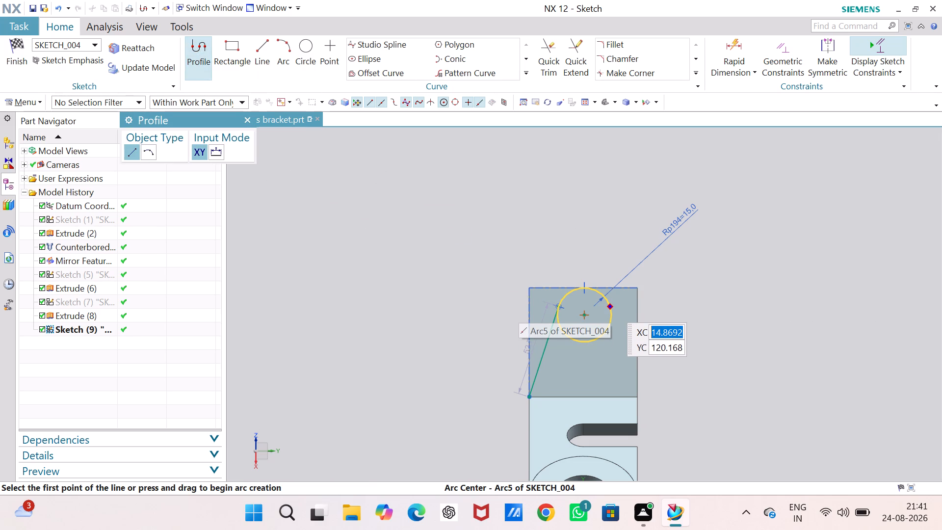
{"action": "left_click", "coordinate": [611, 307]}
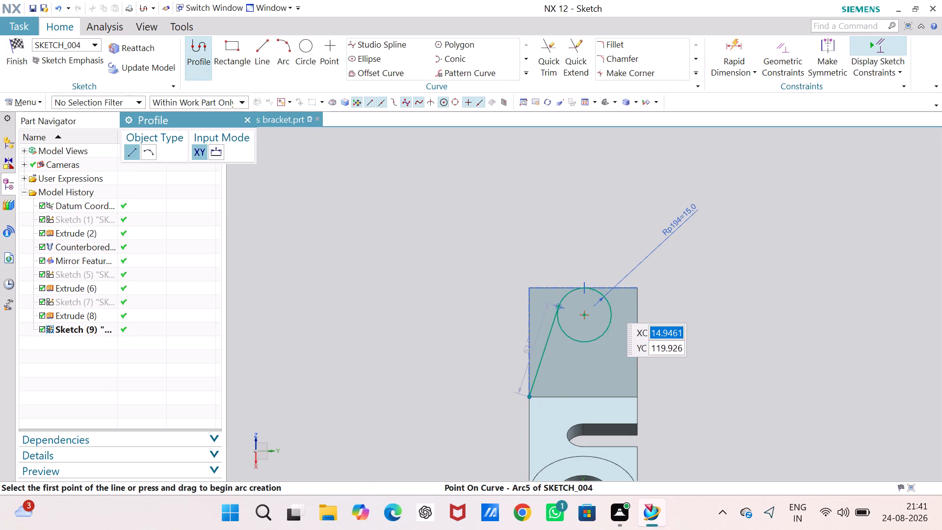
{"action": "left_click", "coordinate": [637, 398]}
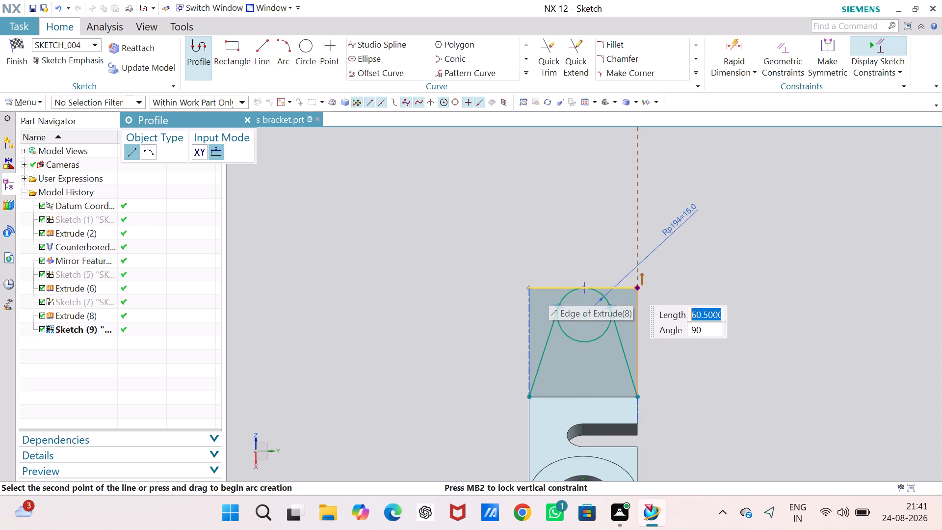
{"action": "left_click", "coordinate": [636, 289]}
{"action": "key", "text": "Escape"}
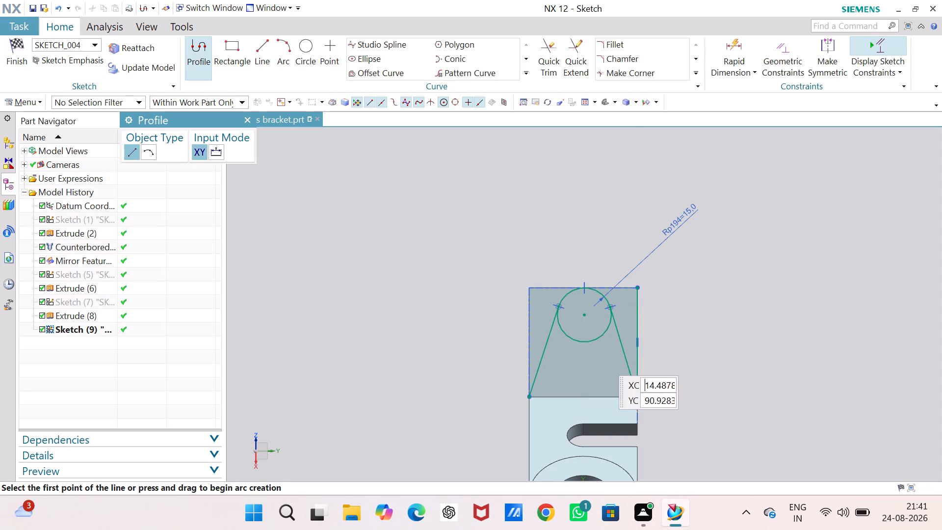
{"action": "key", "text": "Escape"}
Sketch a vertical line along the inclined arm's left edge, from the face's lower-left corner to its top-left corner.
{"action": "left_click", "coordinate": [530, 332]}
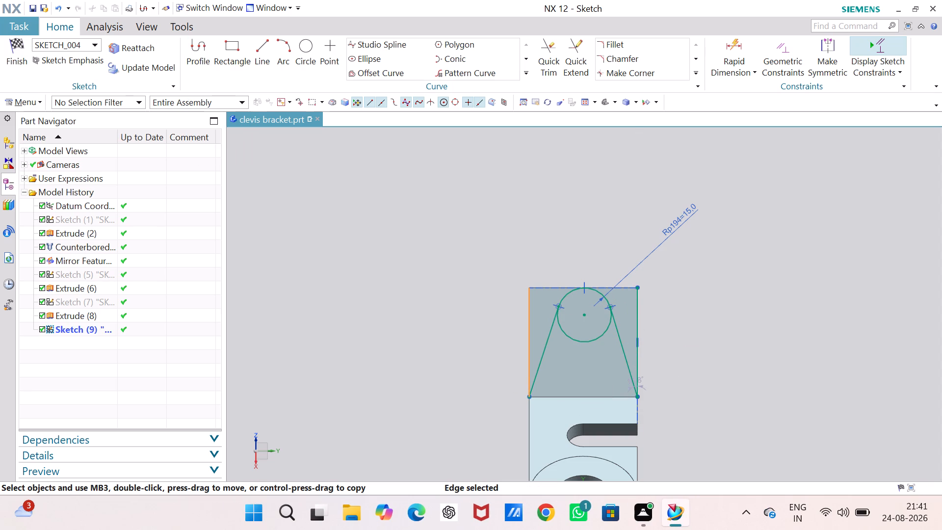
{"action": "key", "text": "Delete"}
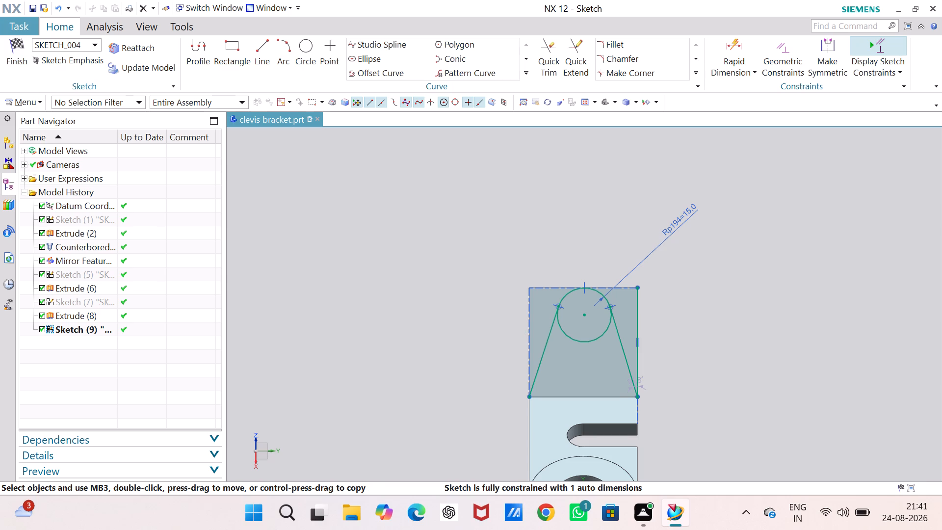
{"action": "left_click", "coordinate": [254, 40]}
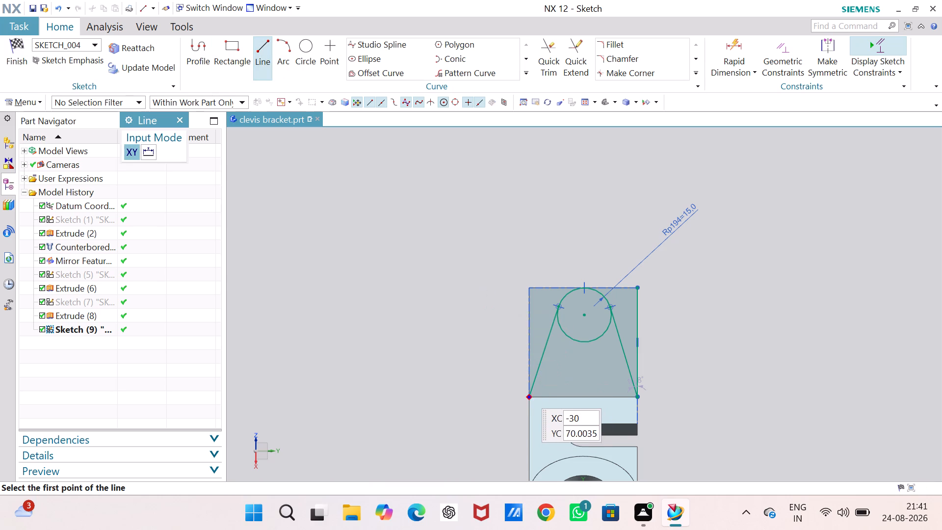
{"action": "left_click", "coordinate": [528, 395]}
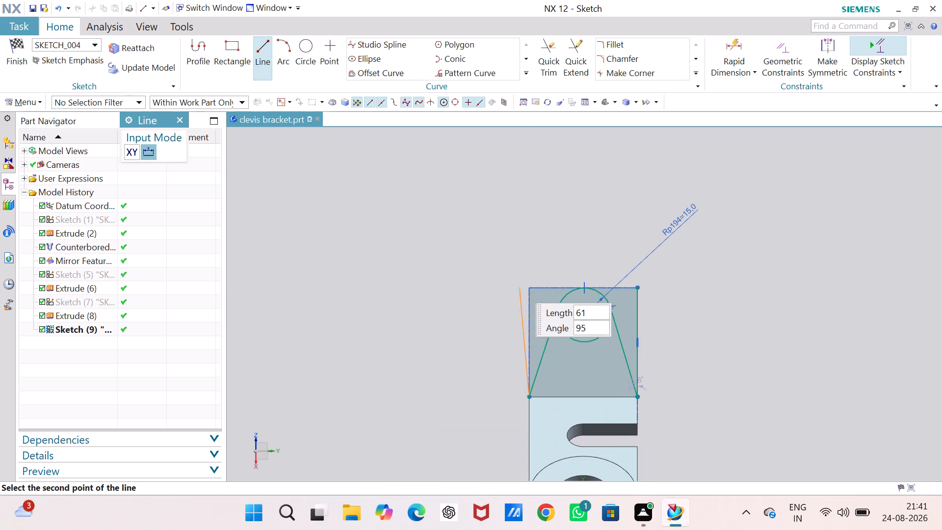
{"action": "left_click", "coordinate": [530, 287]}
{"action": "key", "text": "Escape"}
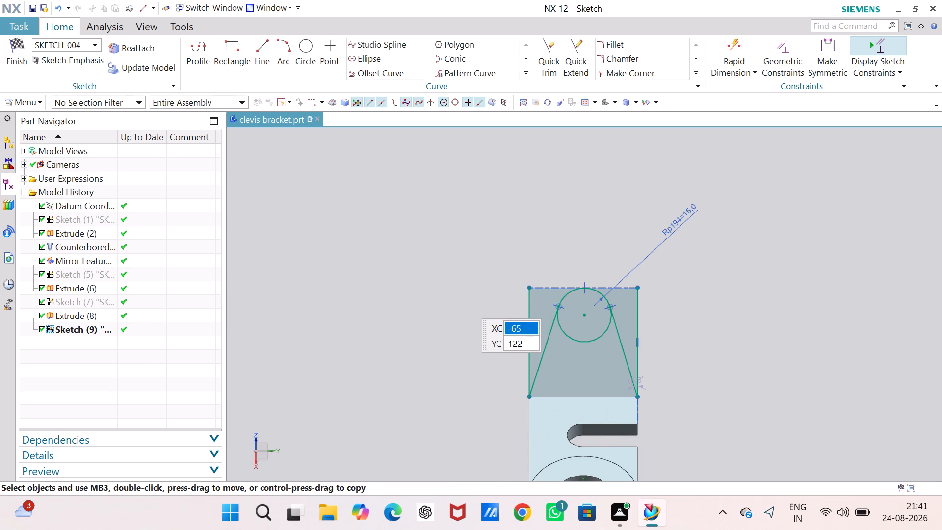
{"action": "key", "text": "Escape"}
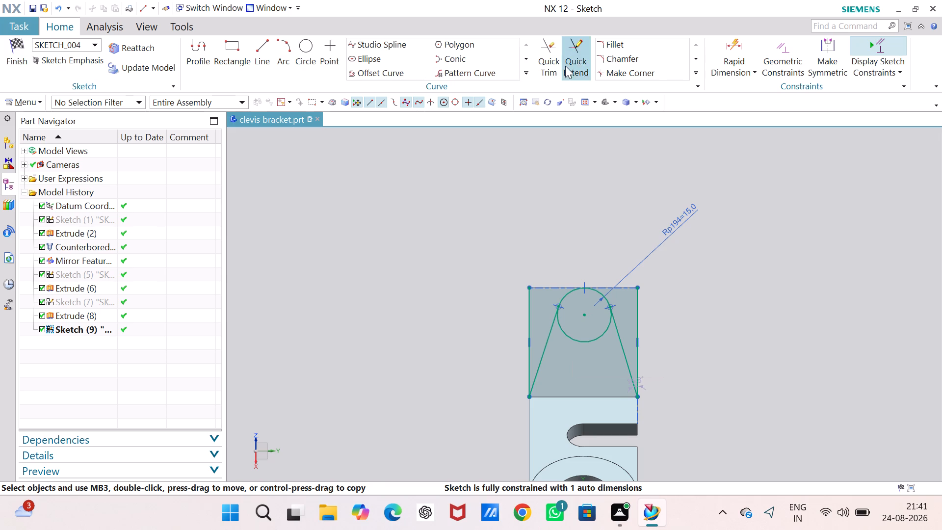
Trim the circle's lower arc between the two tangent lines with Quick Trim and finish the sketch.
{"action": "left_click", "coordinate": [549, 53]}
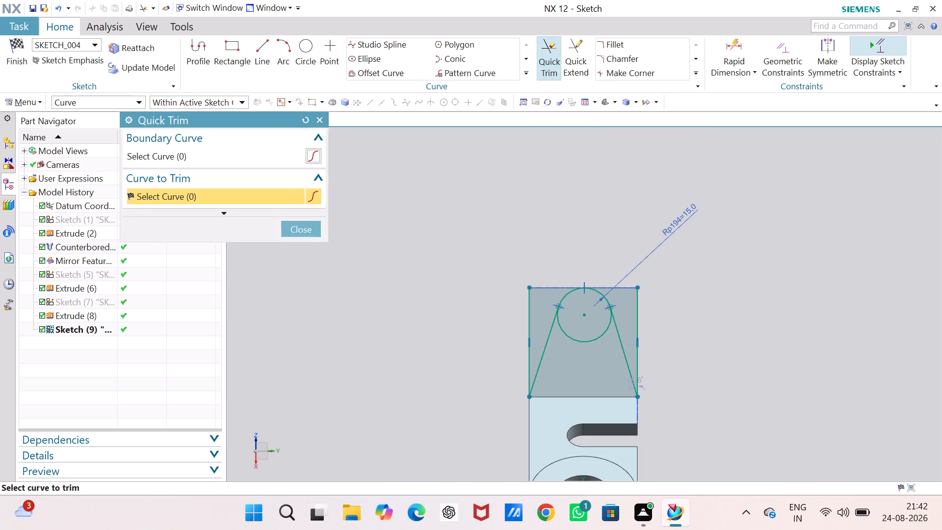
{"action": "left_click", "coordinate": [582, 344]}
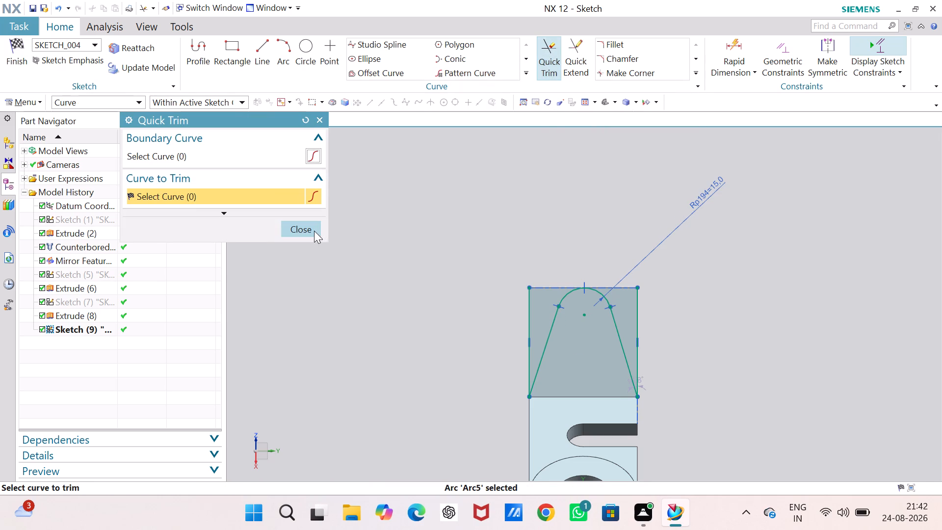
{"action": "left_click", "coordinate": [314, 231]}
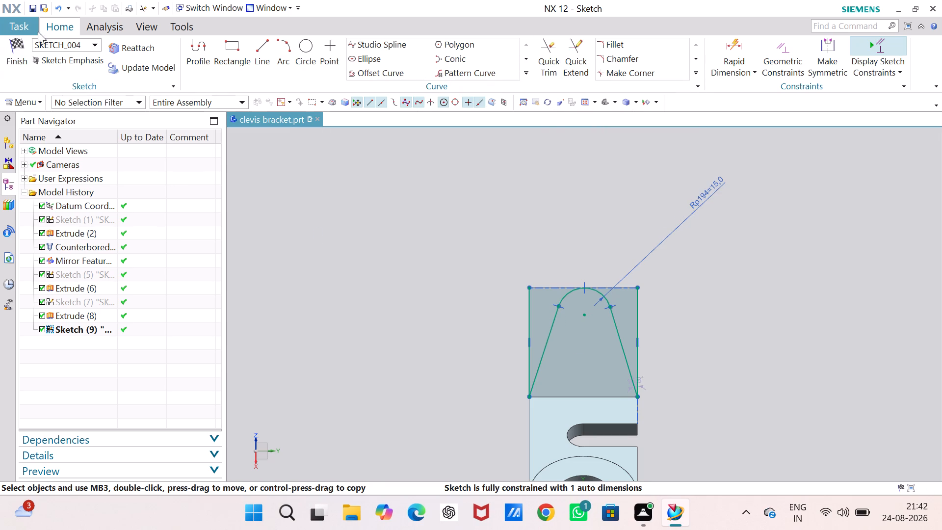
{"action": "left_click", "coordinate": [17, 43]}
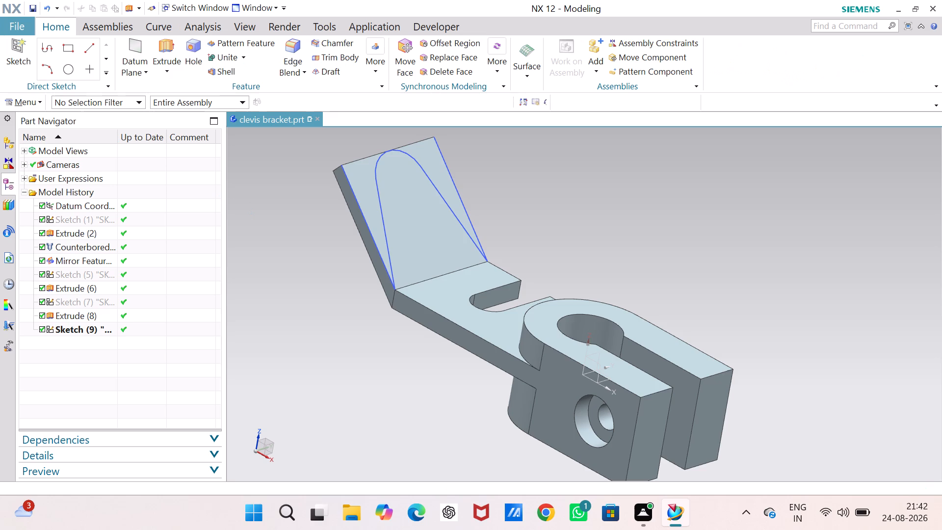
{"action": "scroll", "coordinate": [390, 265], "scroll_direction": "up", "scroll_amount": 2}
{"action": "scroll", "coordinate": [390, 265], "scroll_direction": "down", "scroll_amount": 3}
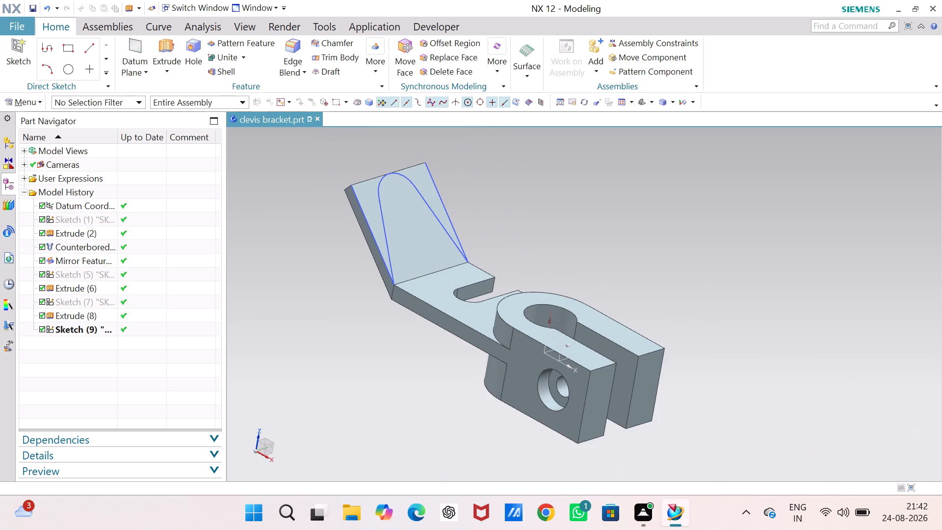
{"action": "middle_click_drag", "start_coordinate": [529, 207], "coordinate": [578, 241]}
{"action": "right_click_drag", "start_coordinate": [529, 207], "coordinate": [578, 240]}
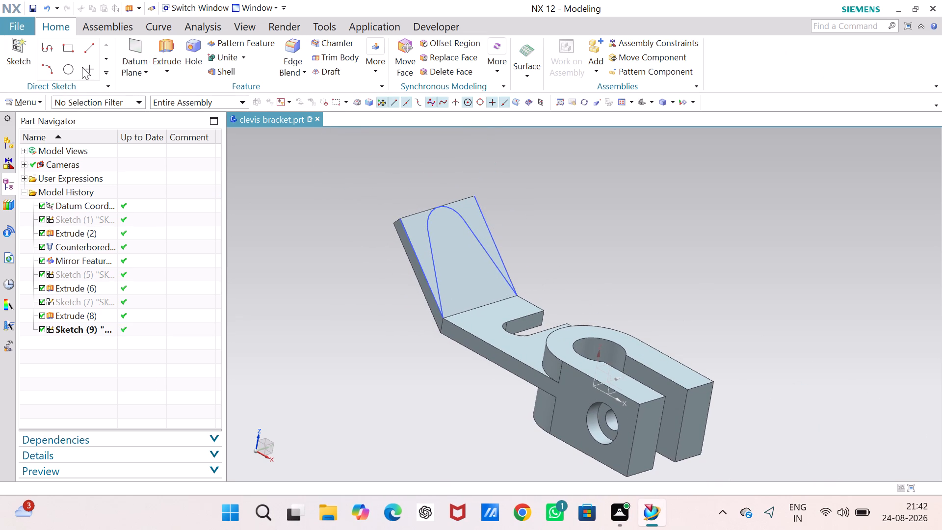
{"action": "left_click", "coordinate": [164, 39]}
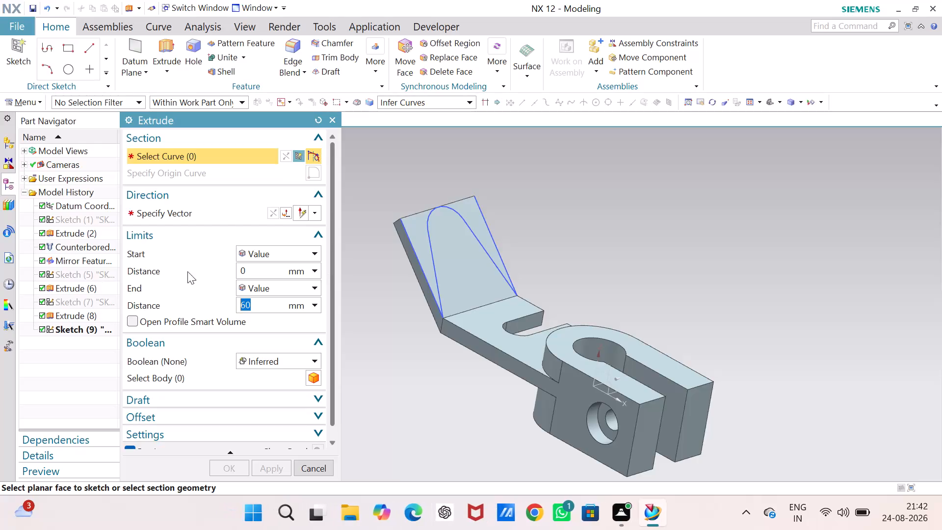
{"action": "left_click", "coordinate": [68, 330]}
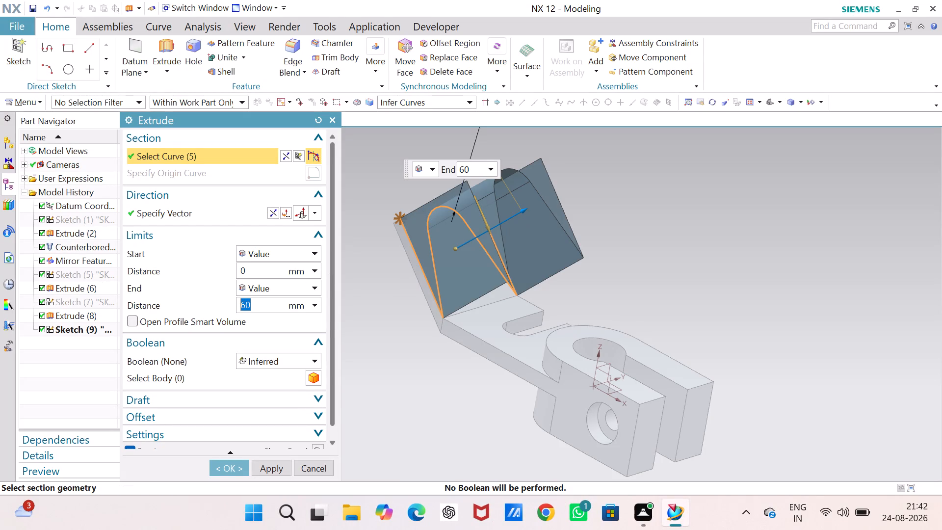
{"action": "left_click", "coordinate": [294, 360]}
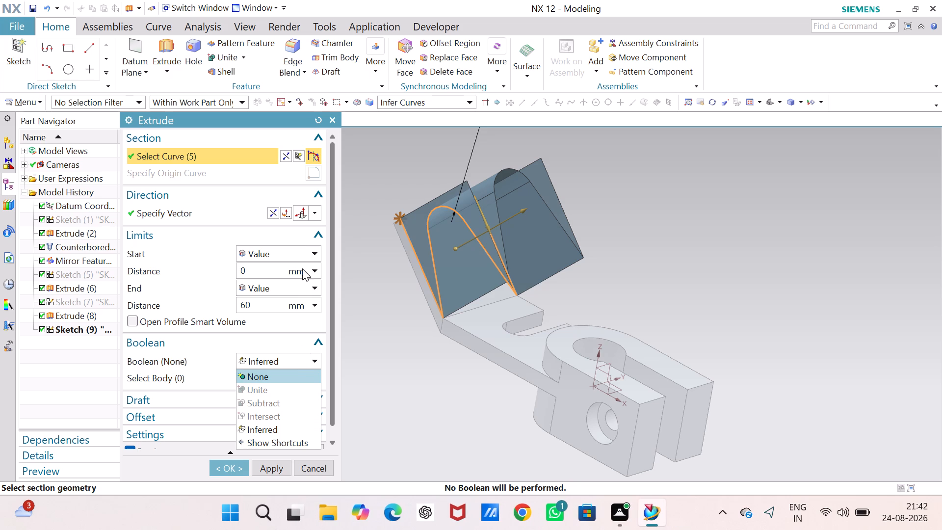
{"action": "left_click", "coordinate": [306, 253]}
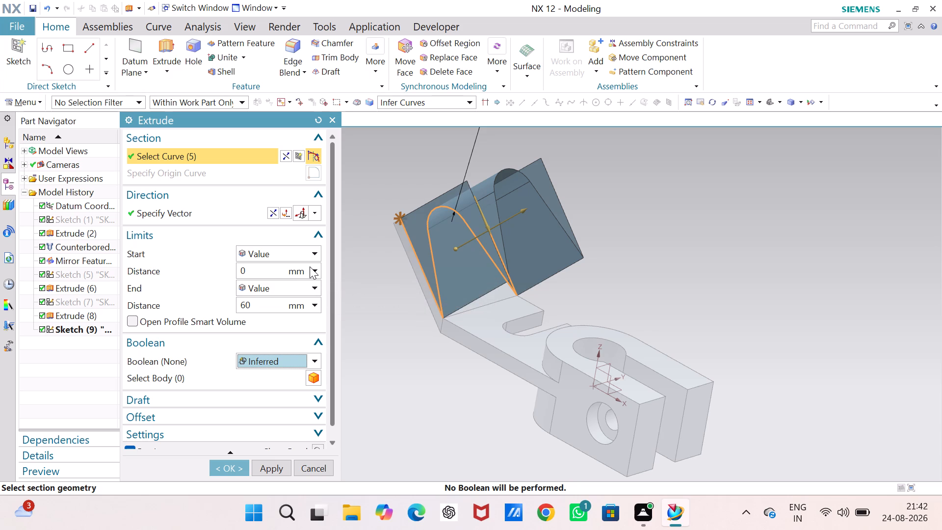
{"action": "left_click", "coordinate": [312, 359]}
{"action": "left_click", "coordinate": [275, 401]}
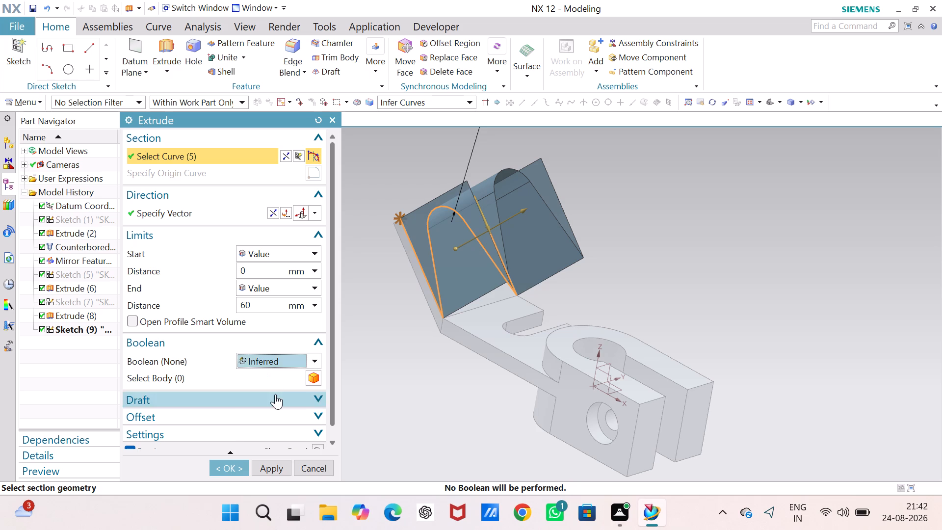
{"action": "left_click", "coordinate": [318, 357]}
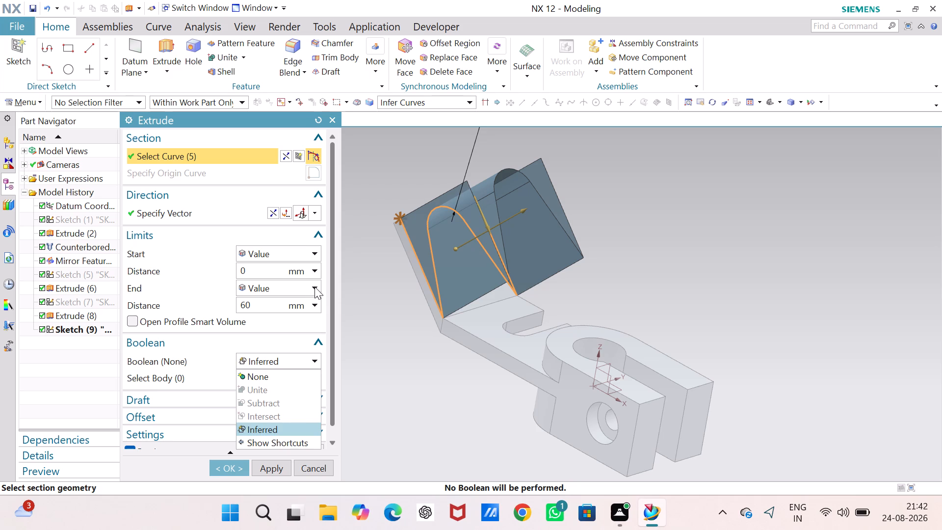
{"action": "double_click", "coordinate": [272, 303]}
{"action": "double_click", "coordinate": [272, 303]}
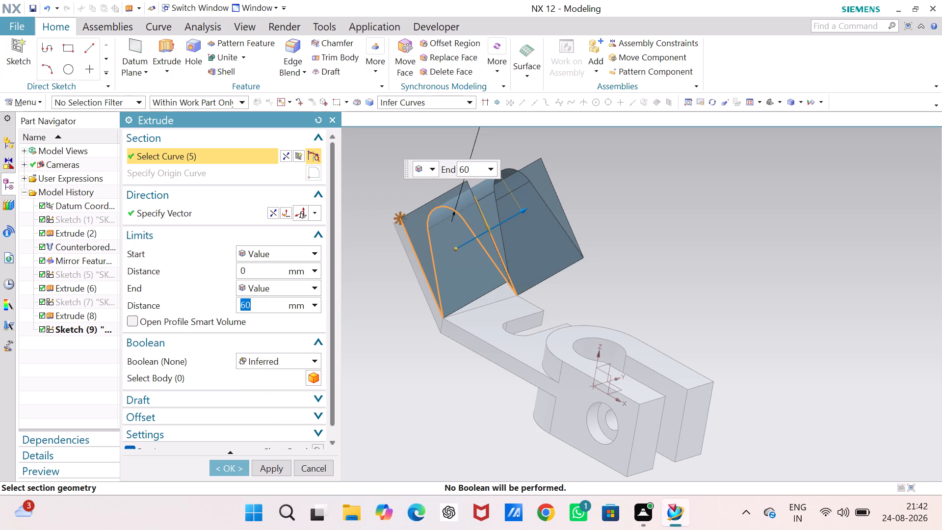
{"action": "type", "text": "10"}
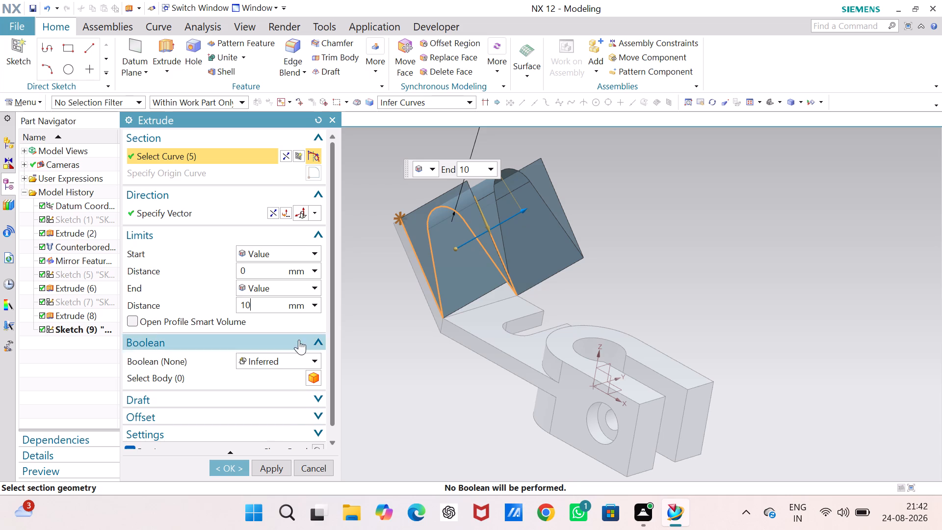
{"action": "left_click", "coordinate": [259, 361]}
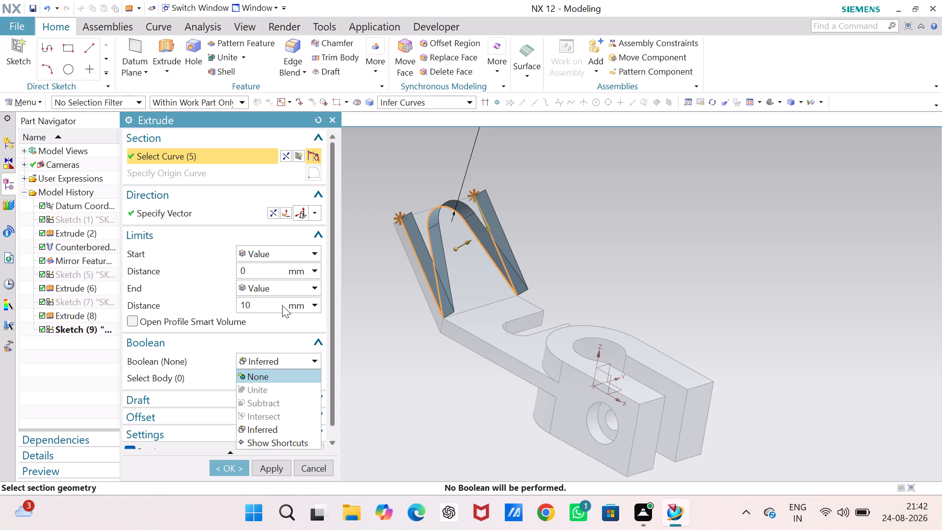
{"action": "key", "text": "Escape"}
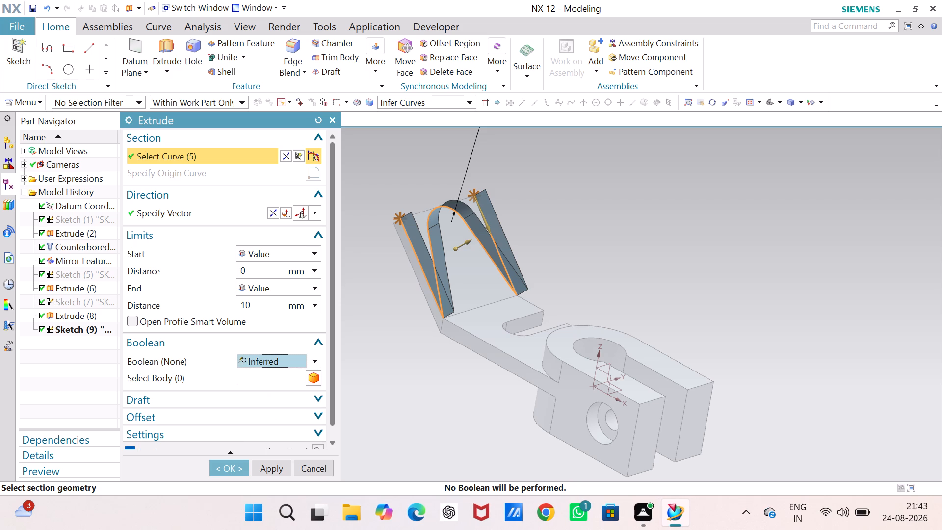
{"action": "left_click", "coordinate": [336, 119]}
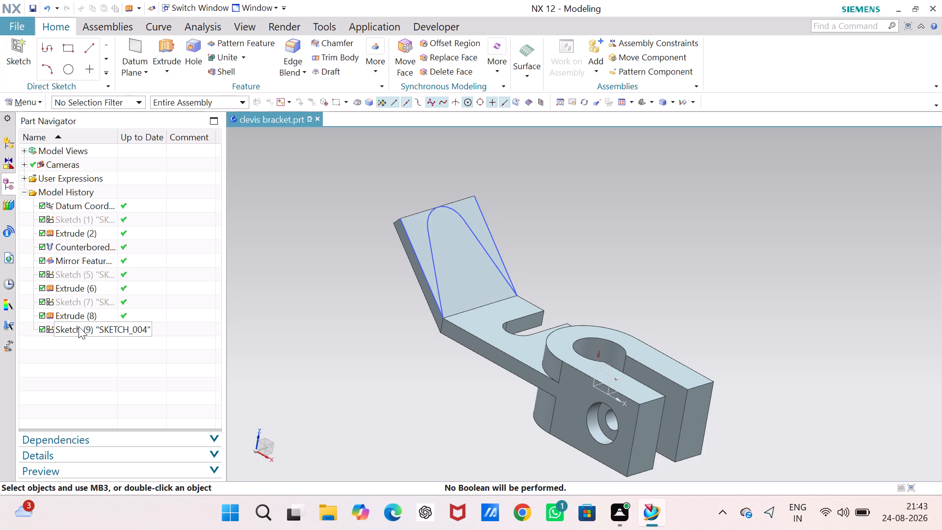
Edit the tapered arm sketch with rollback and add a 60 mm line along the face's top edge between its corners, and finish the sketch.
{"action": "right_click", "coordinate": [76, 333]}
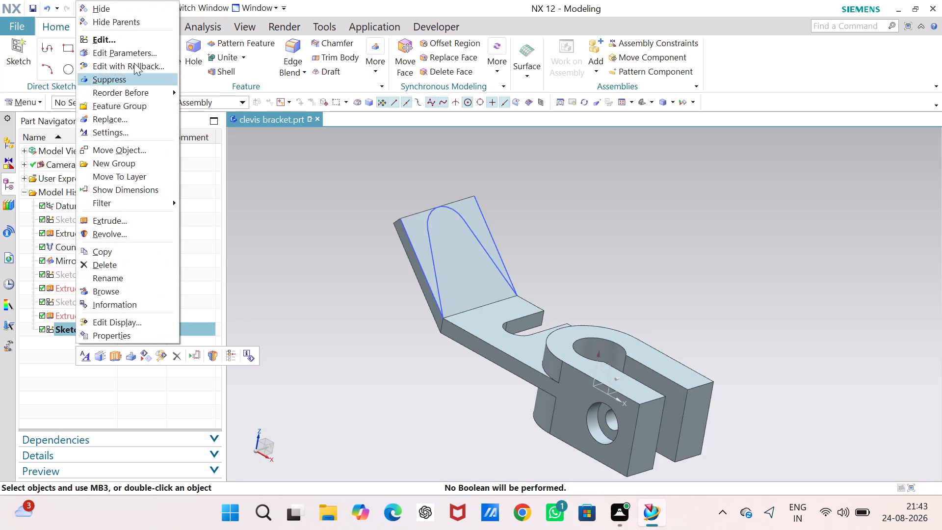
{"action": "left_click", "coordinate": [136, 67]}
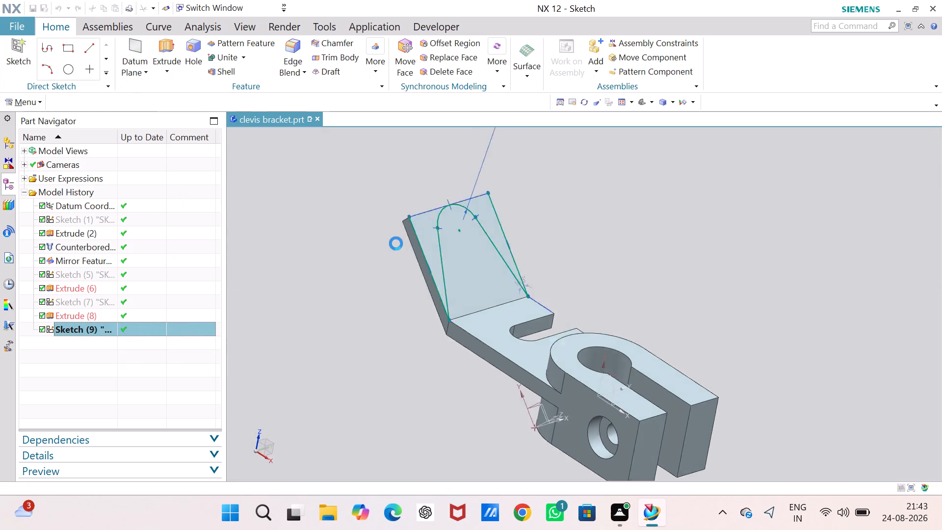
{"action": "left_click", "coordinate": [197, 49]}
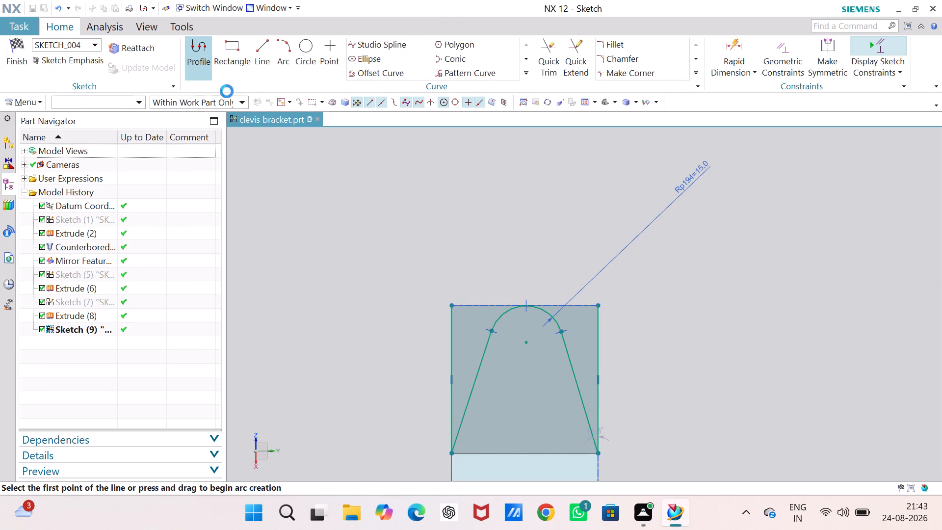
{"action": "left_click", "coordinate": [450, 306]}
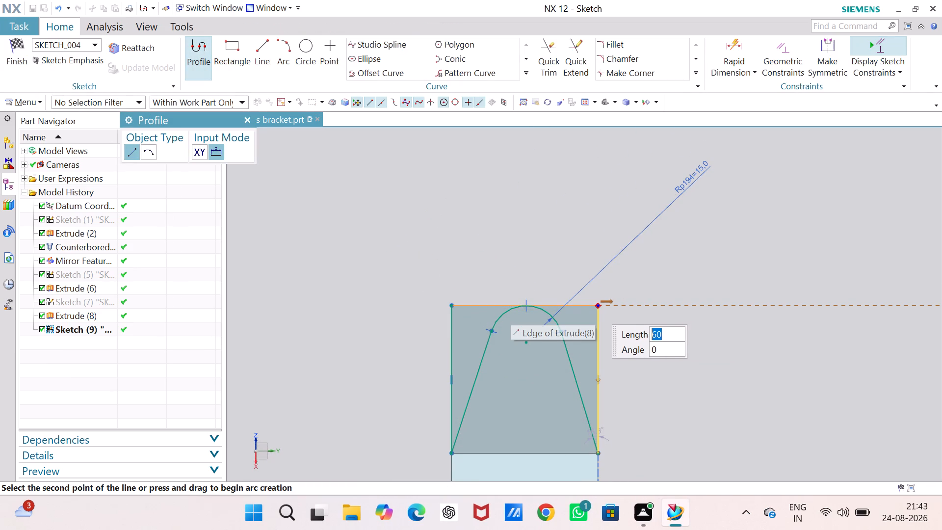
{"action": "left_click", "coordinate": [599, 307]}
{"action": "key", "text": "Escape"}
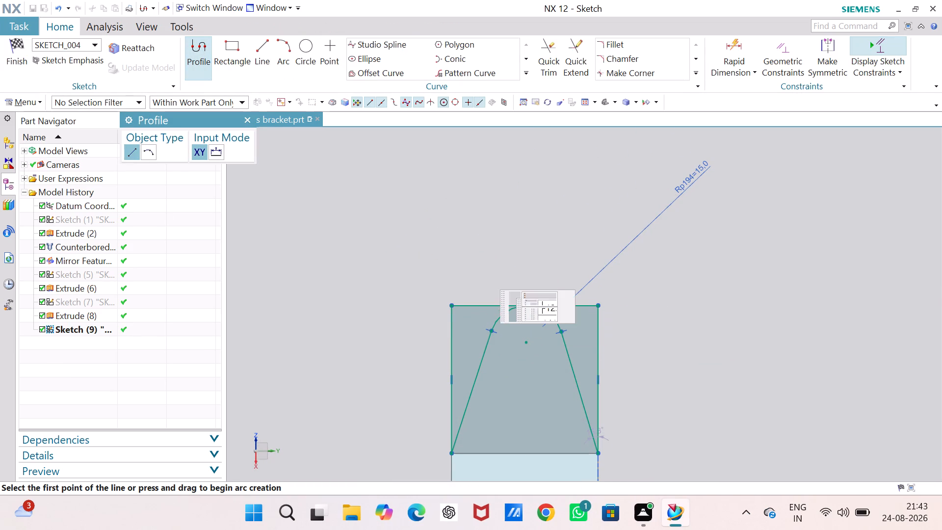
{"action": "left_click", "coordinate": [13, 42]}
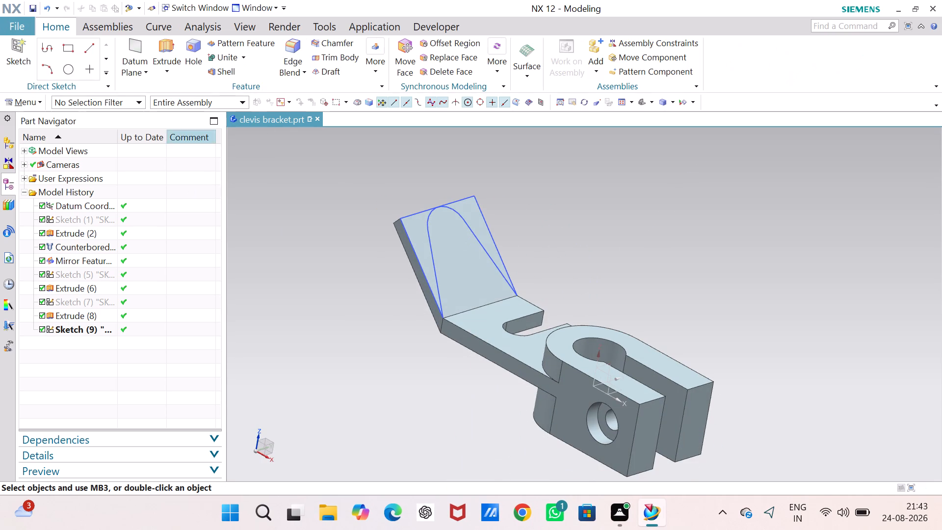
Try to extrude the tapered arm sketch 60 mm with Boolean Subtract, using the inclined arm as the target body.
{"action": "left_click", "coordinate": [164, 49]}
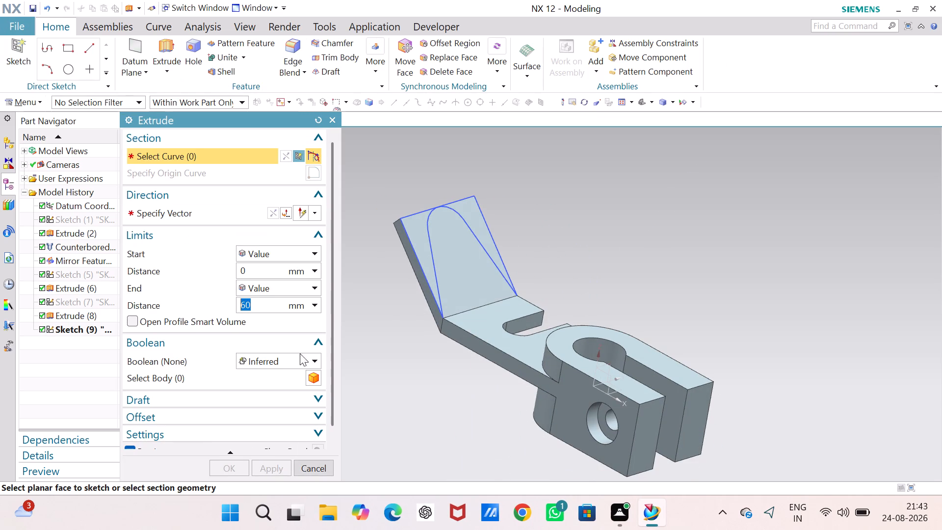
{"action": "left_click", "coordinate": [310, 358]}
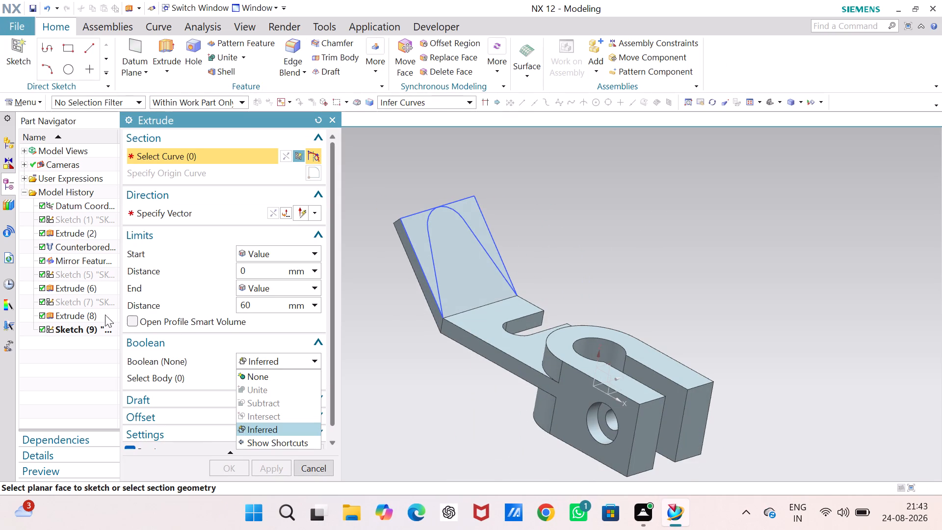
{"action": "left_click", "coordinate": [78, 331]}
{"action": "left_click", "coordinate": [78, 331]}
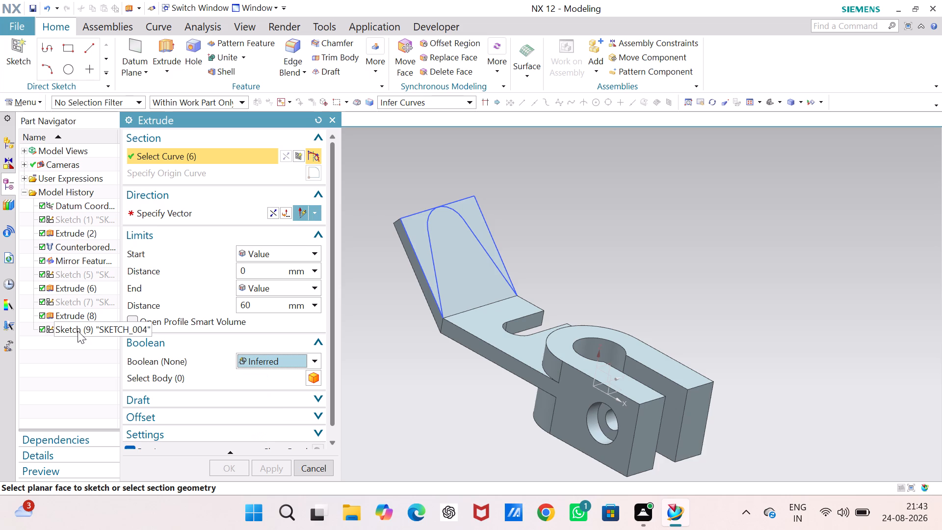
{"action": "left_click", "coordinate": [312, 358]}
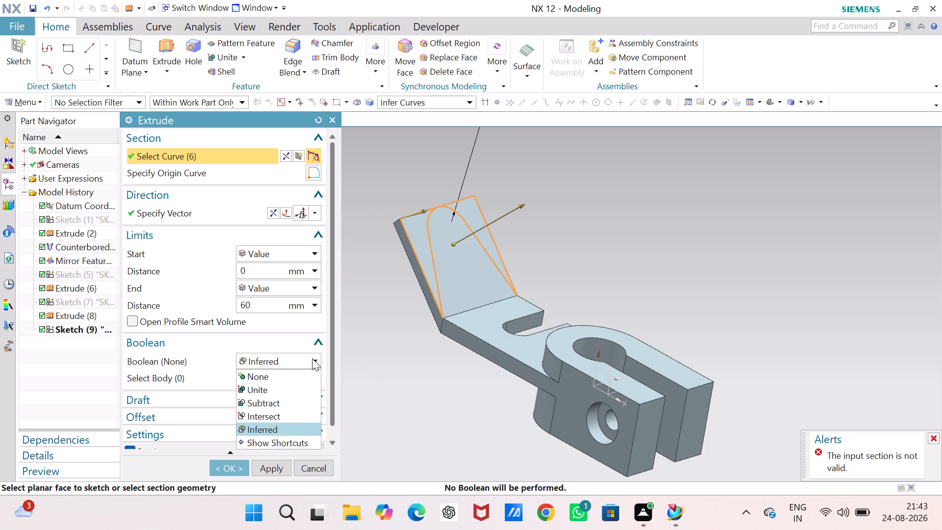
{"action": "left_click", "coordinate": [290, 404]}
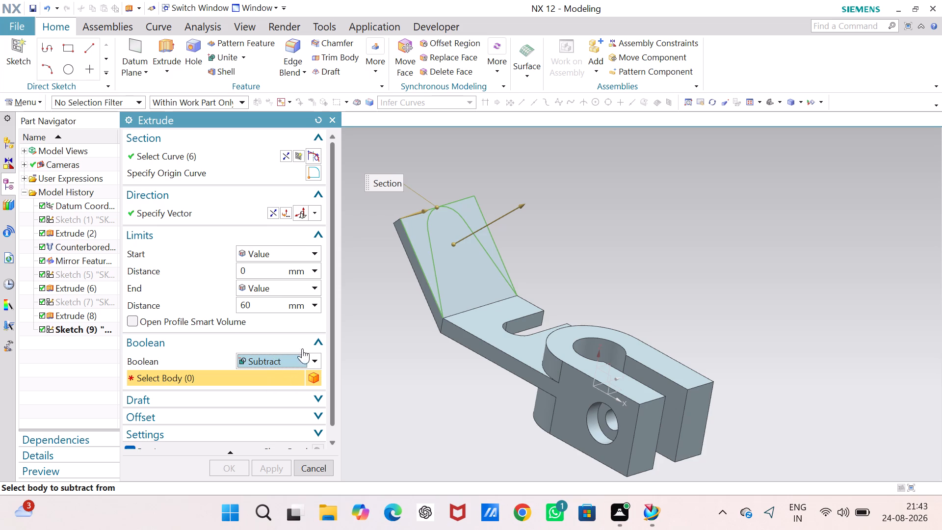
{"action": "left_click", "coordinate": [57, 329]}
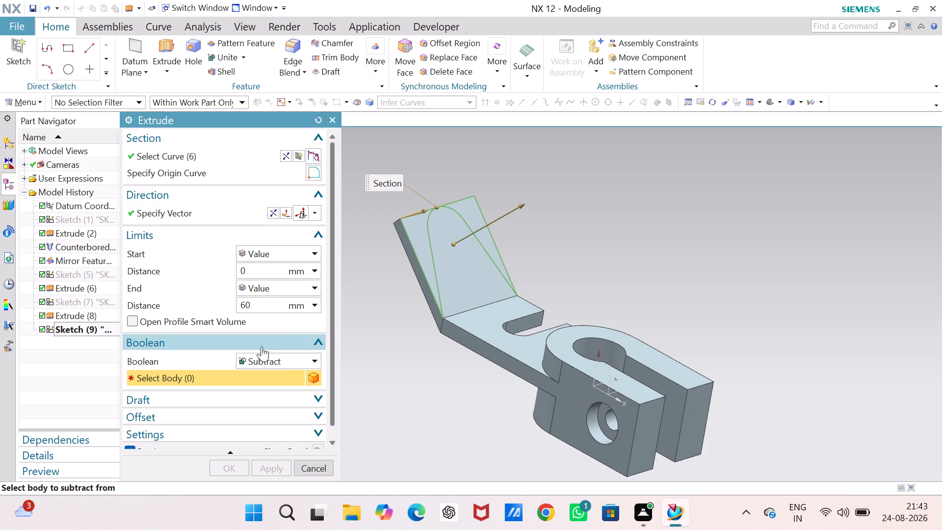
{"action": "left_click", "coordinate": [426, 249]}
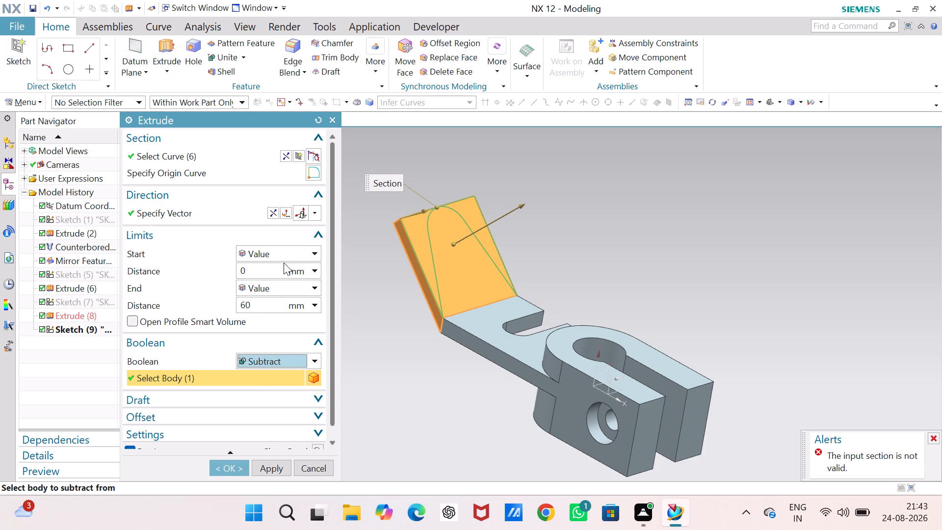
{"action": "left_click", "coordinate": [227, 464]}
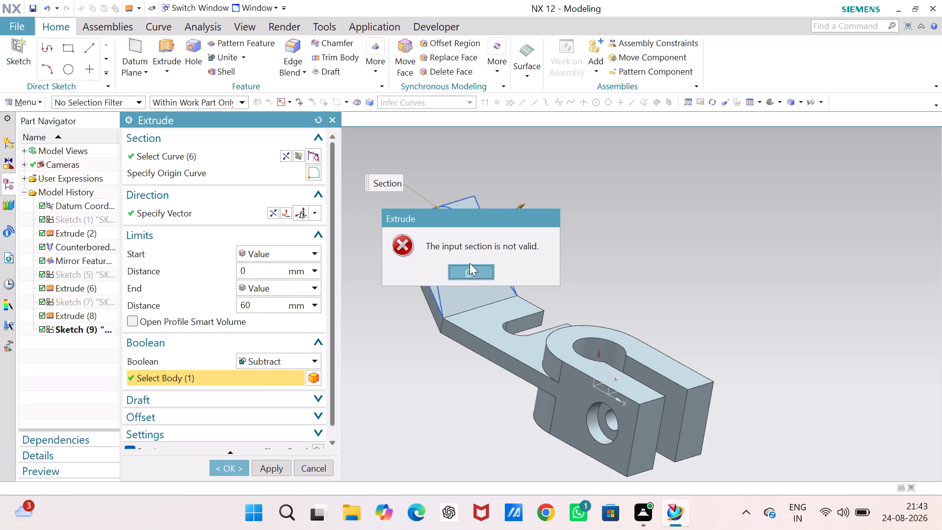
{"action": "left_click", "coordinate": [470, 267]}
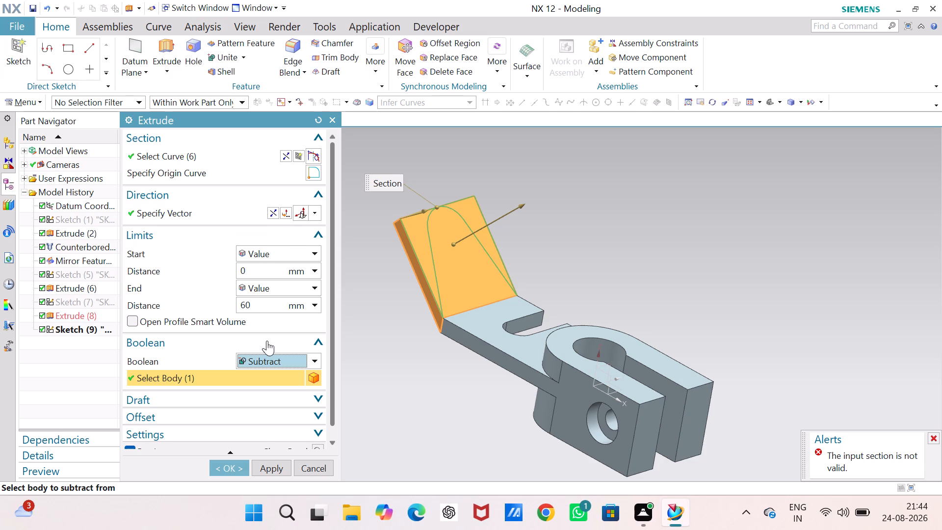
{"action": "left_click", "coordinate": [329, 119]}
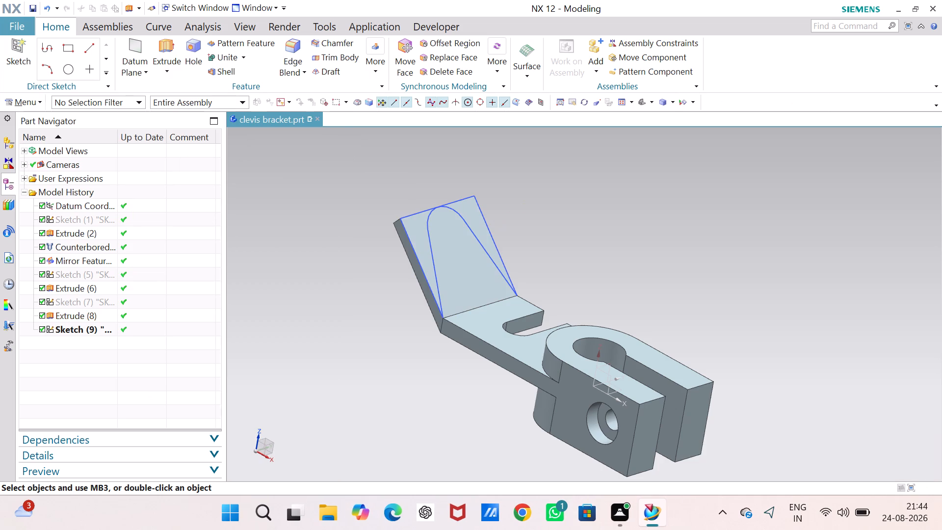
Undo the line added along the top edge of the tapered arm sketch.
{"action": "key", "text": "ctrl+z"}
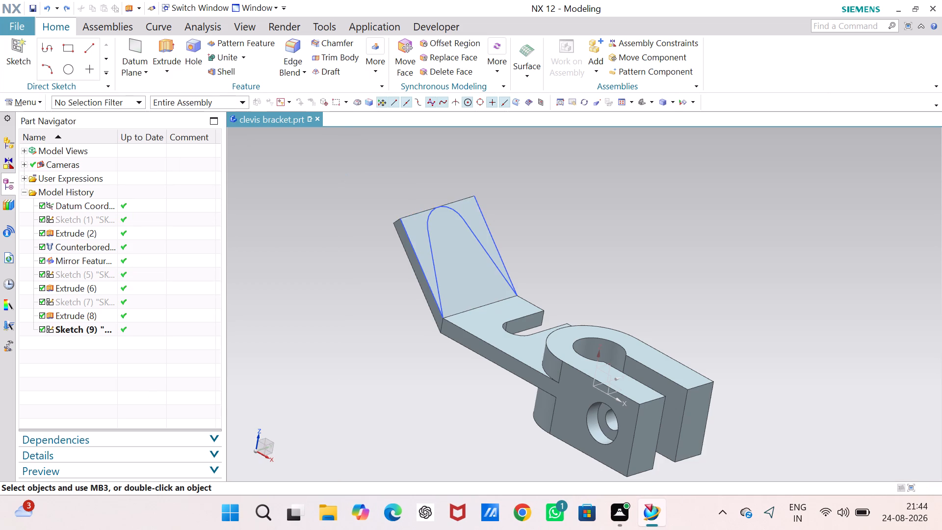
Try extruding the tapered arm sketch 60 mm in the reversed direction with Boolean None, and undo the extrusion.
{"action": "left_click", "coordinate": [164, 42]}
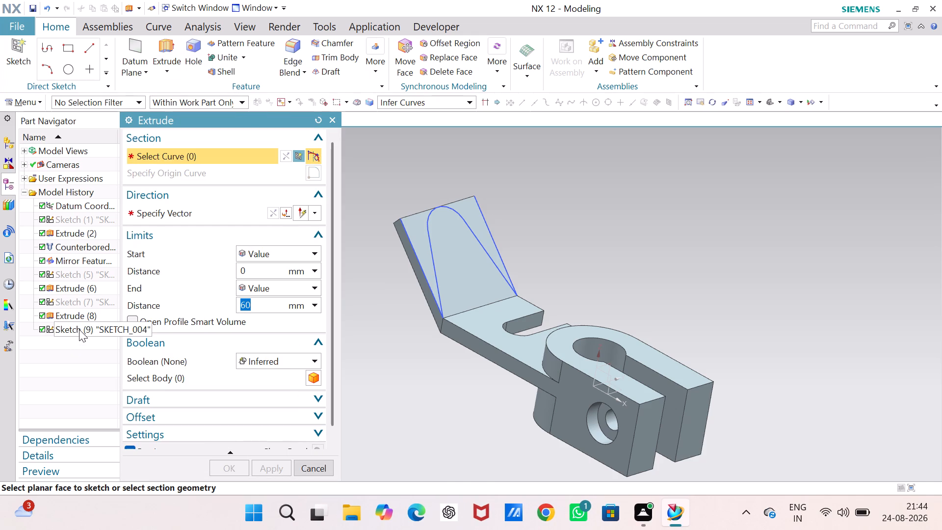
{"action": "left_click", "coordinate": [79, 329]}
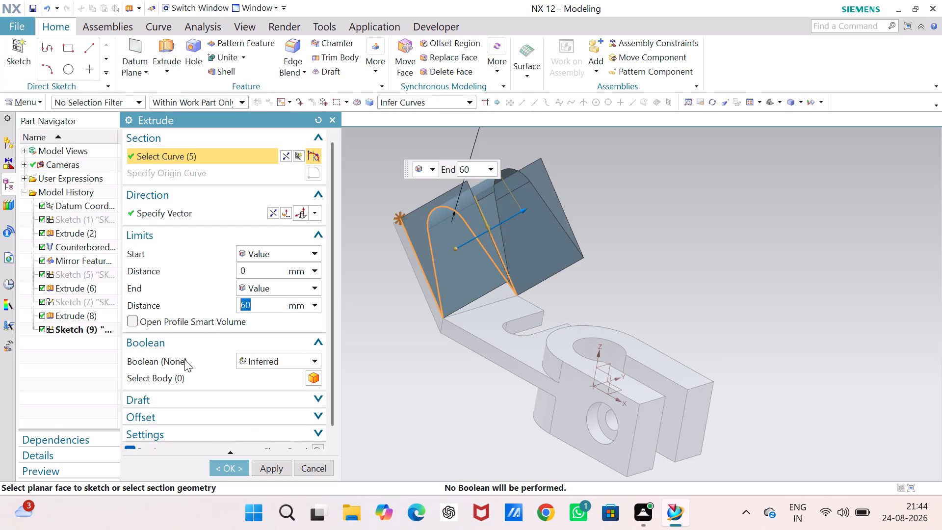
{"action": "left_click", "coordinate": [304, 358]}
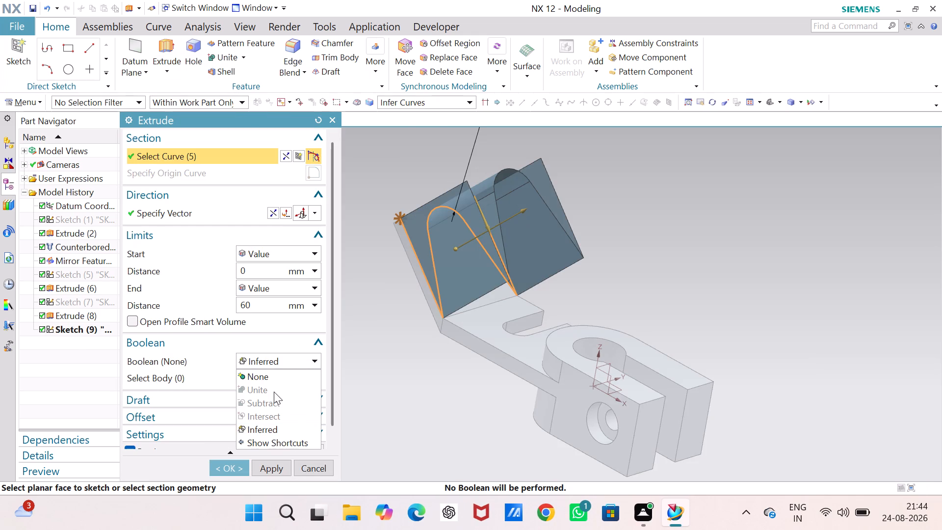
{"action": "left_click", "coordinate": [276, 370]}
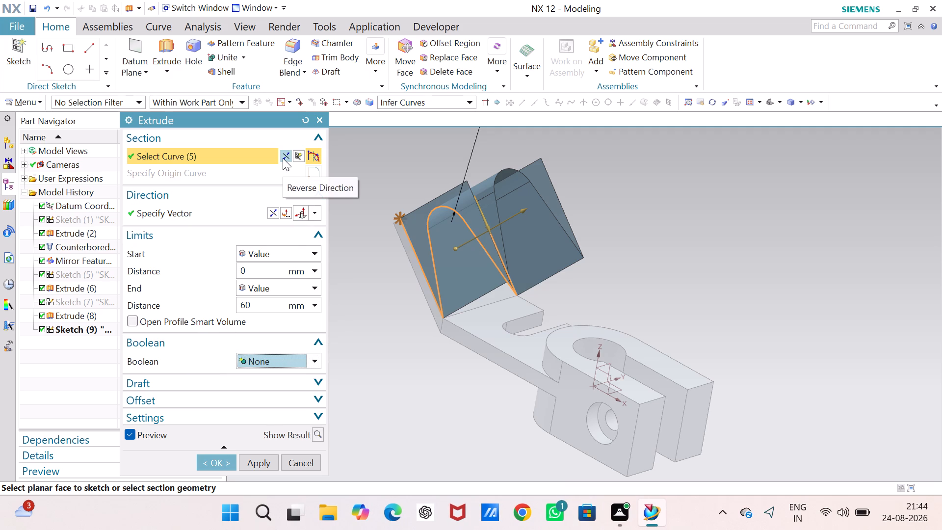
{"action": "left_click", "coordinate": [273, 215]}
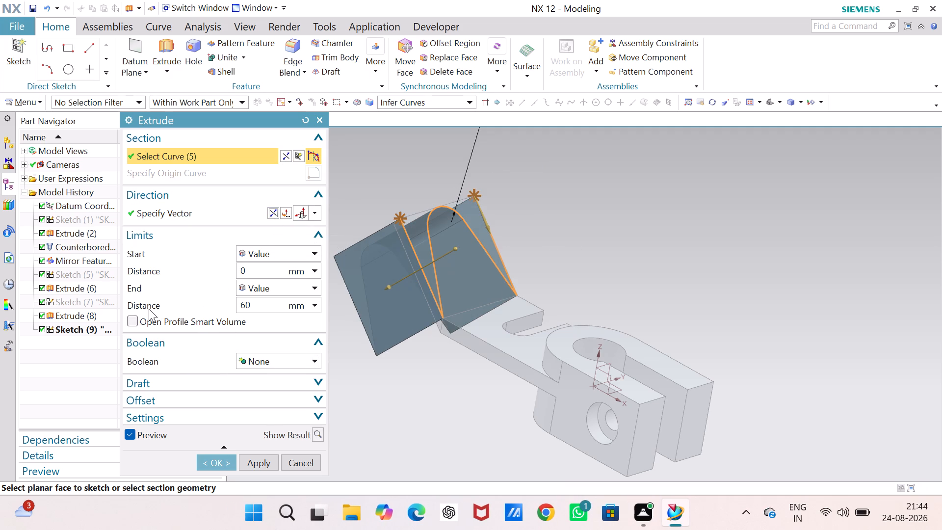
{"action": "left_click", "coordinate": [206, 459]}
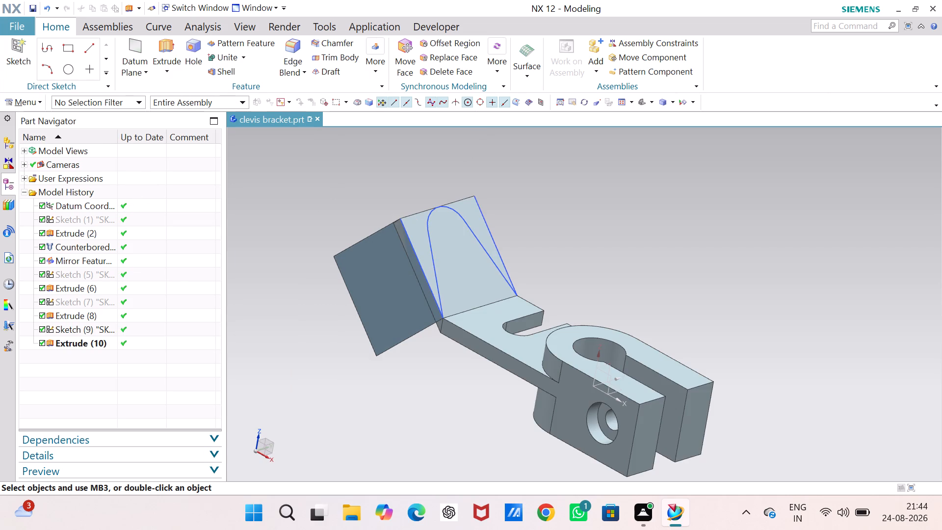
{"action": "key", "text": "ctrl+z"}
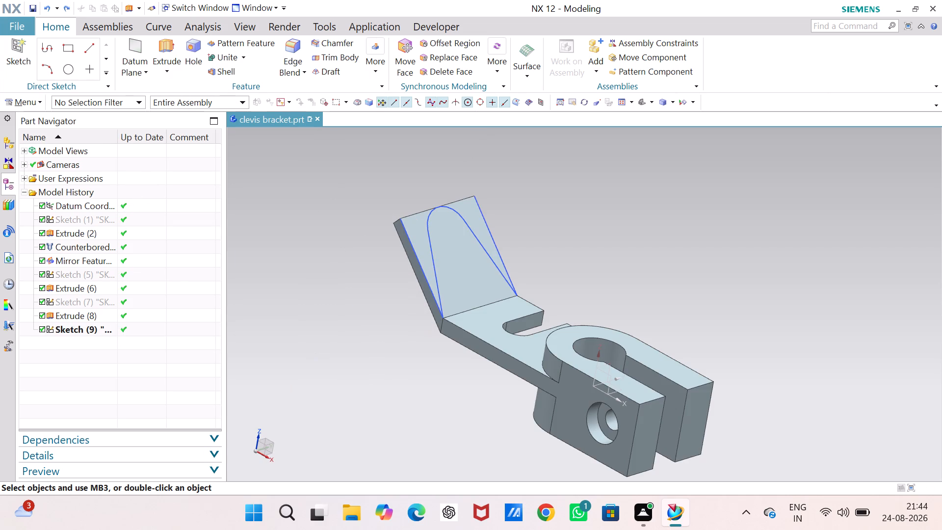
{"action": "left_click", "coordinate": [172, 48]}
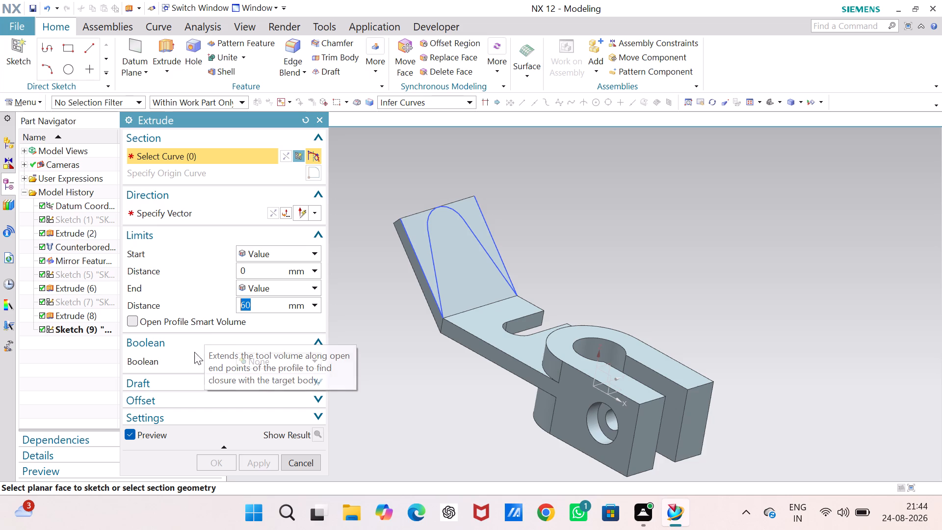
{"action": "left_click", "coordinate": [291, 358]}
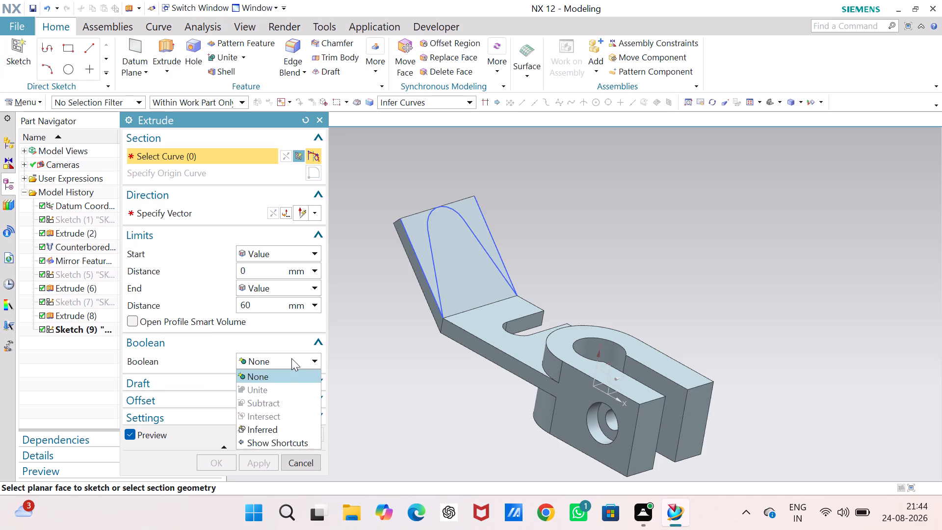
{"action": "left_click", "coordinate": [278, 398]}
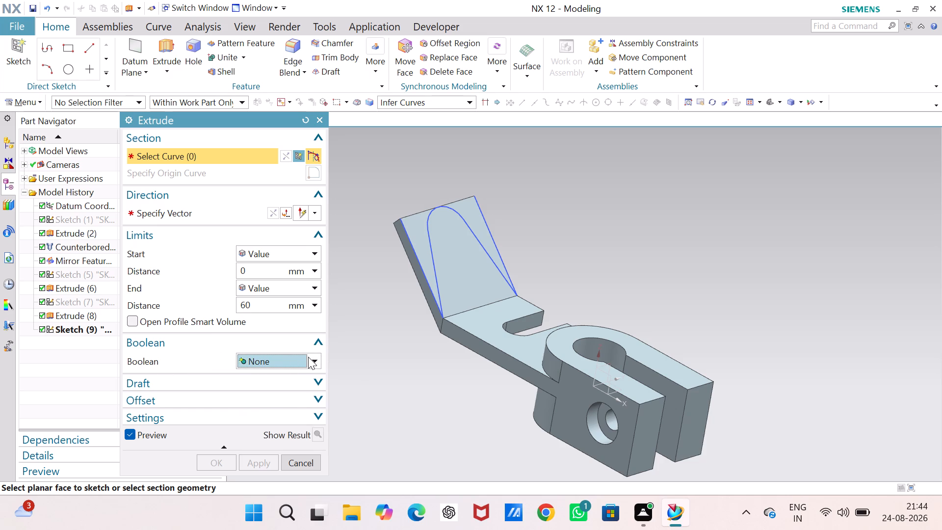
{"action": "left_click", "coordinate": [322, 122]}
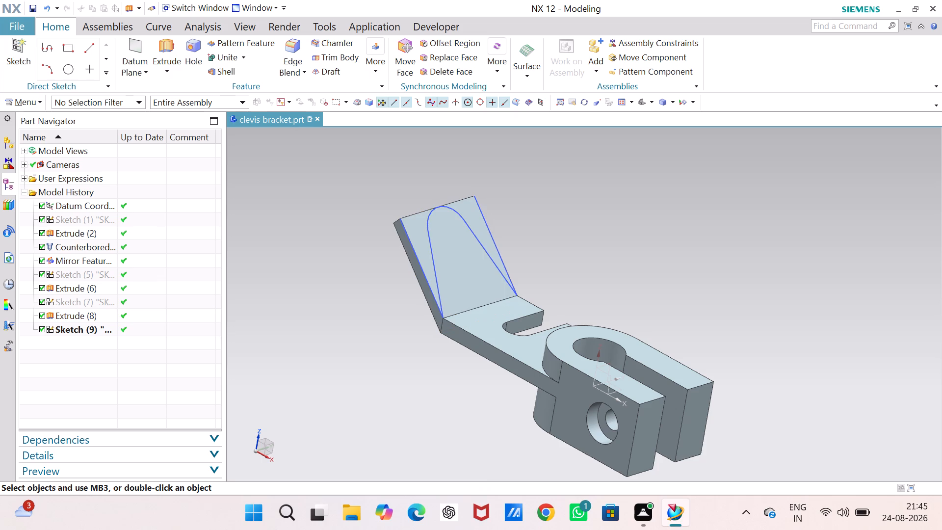
Reopen the tapered arm sketch with rollback and delete the vertical lines along the face's left and right edges.
{"action": "left_click", "coordinate": [420, 263]}
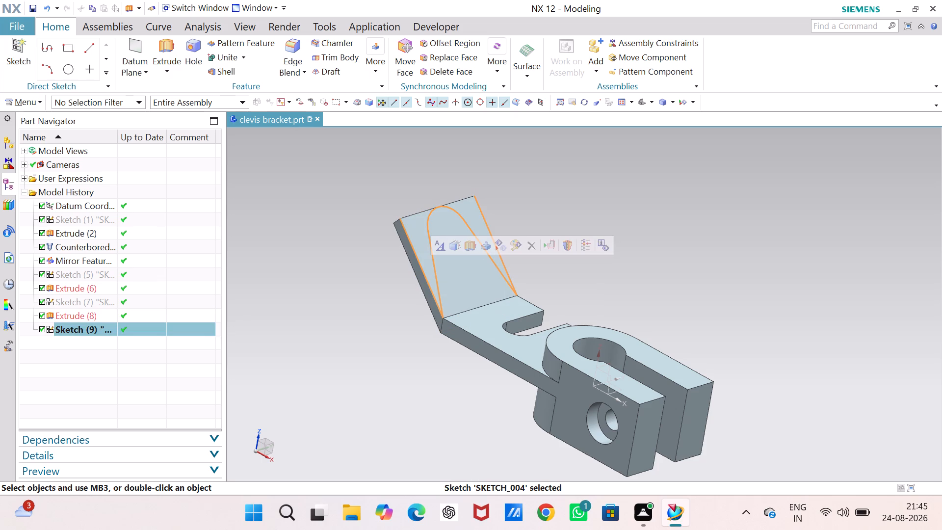
{"action": "left_click", "coordinate": [383, 330]}
{"action": "left_click", "coordinate": [119, 329]}
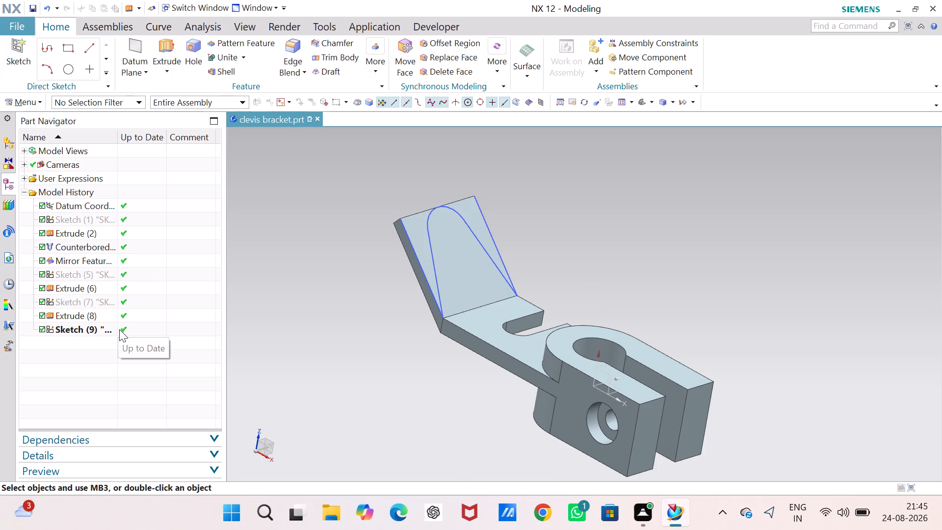
{"action": "left_click", "coordinate": [108, 329]}
{"action": "right_click", "coordinate": [107, 329]}
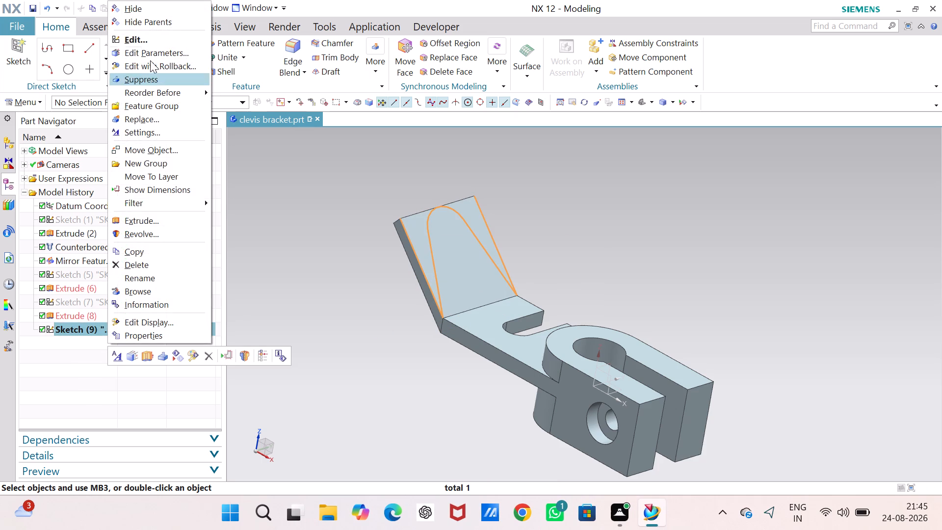
{"action": "left_click", "coordinate": [157, 62]}
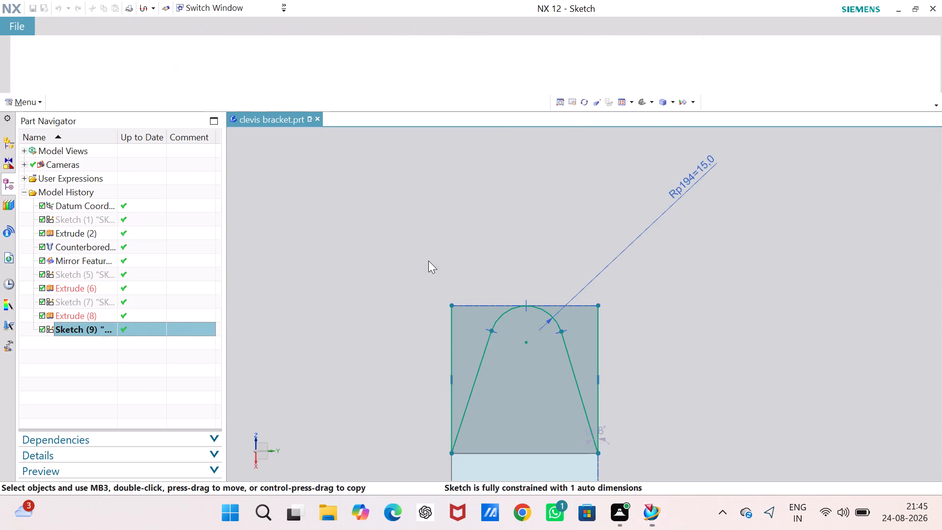
{"action": "left_click", "coordinate": [451, 329]}
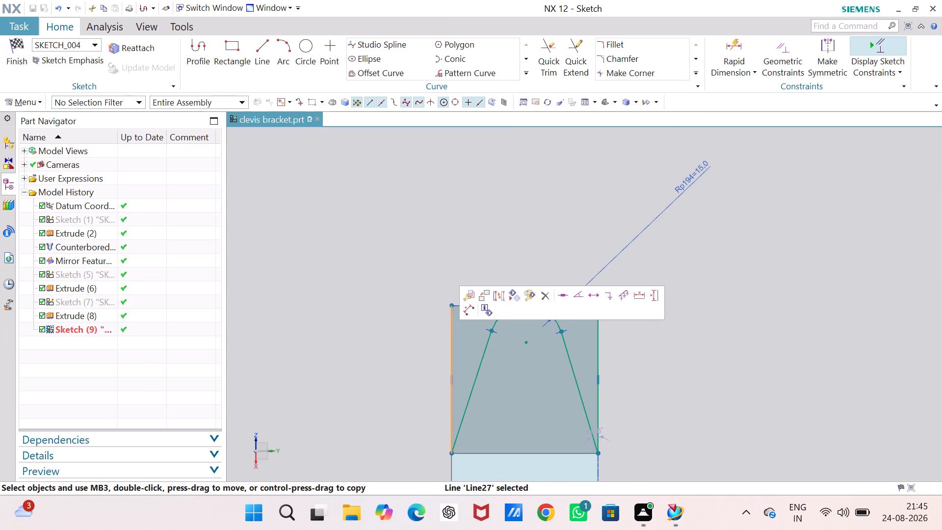
{"action": "key", "text": "Delete"}
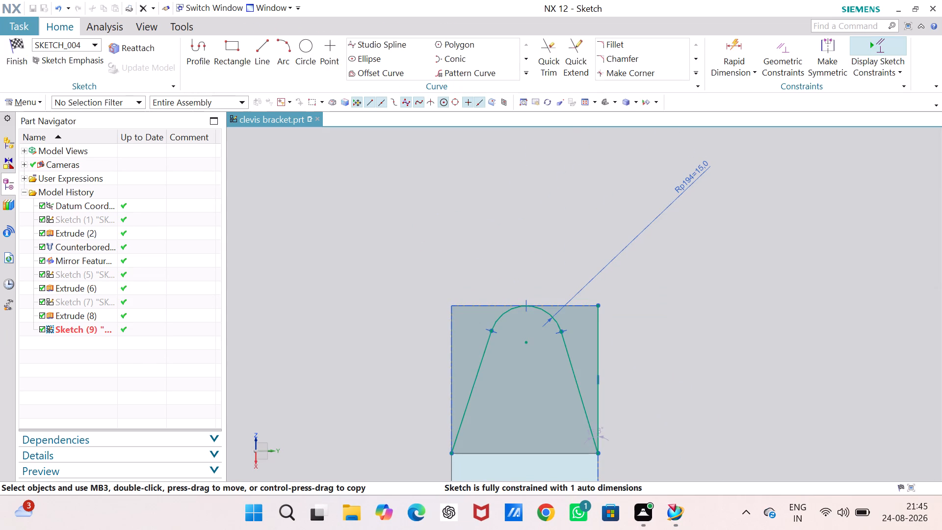
{"action": "left_click", "coordinate": [599, 386]}
{"action": "key", "text": "Delete"}
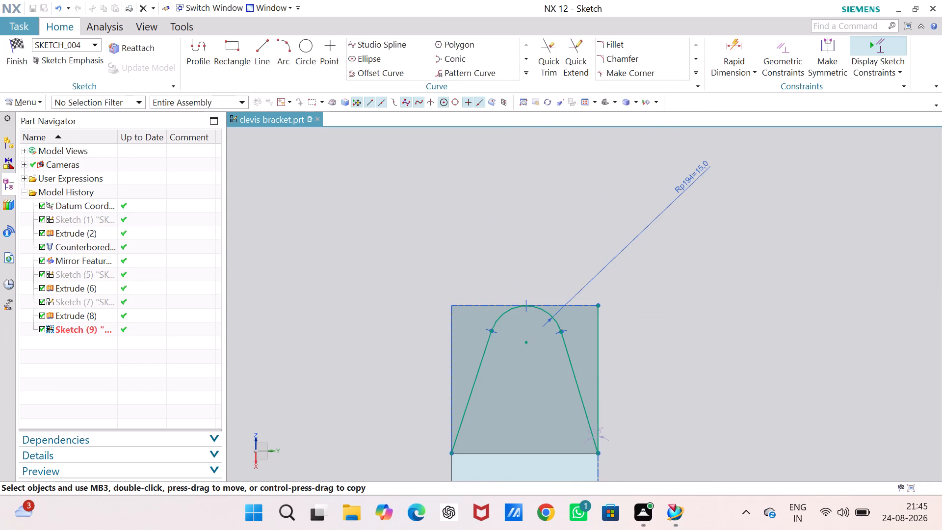
Delete the remaining vertical line along the face's right edge in the tapered arm sketch and finish the sketch.
{"action": "left_click", "coordinate": [600, 362]}
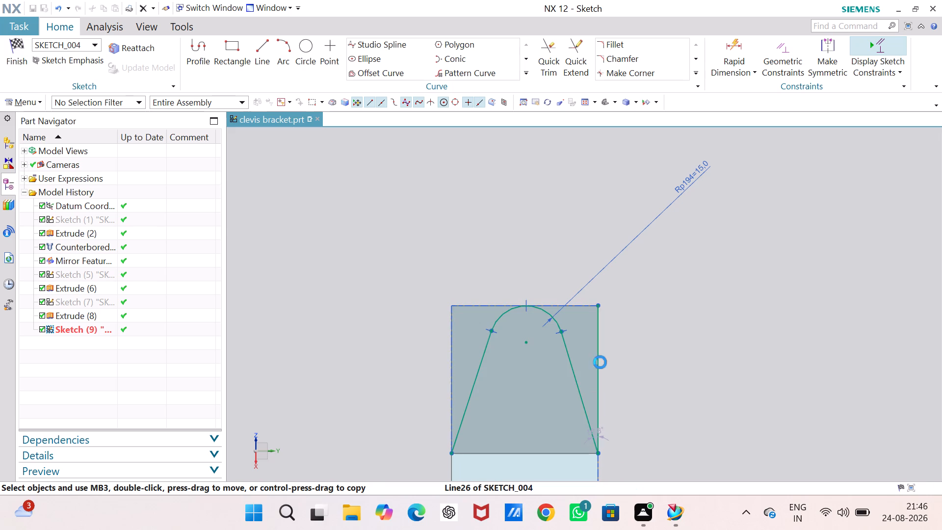
{"action": "key", "text": "Delete"}
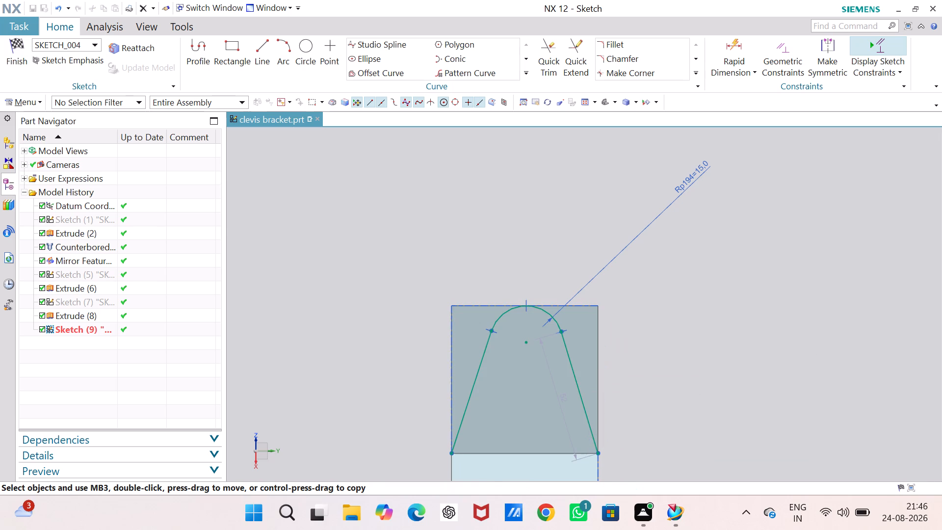
{"action": "left_click", "coordinate": [23, 49]}
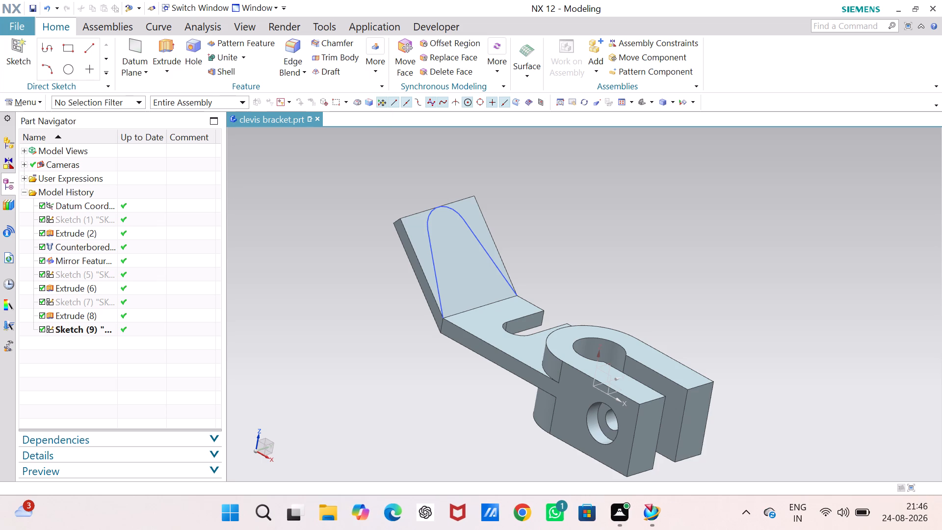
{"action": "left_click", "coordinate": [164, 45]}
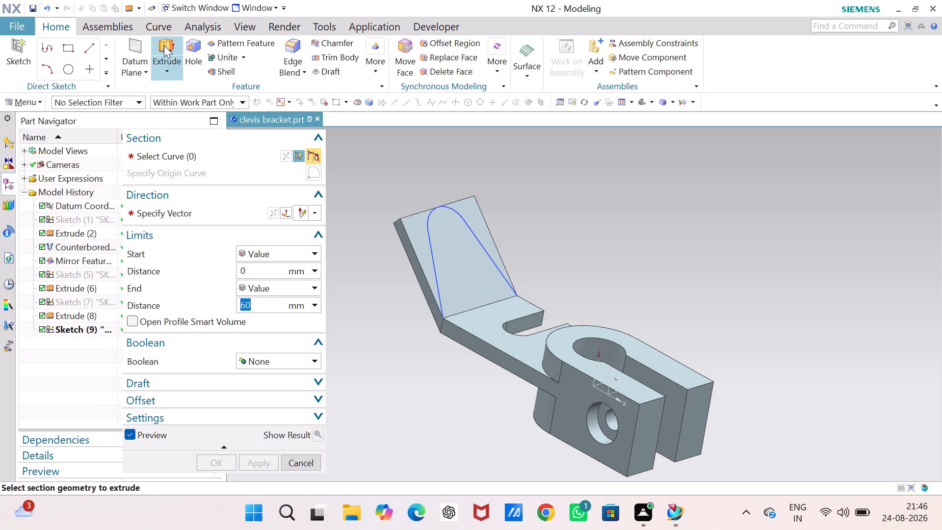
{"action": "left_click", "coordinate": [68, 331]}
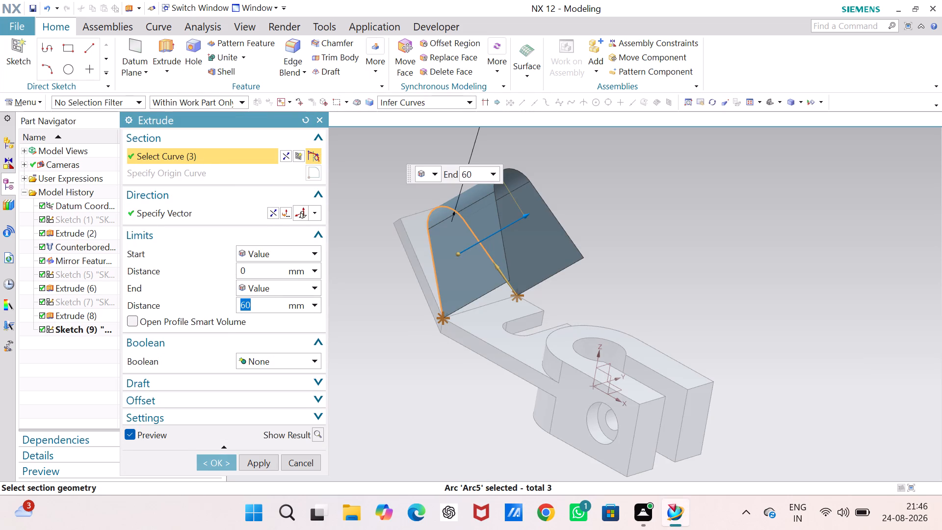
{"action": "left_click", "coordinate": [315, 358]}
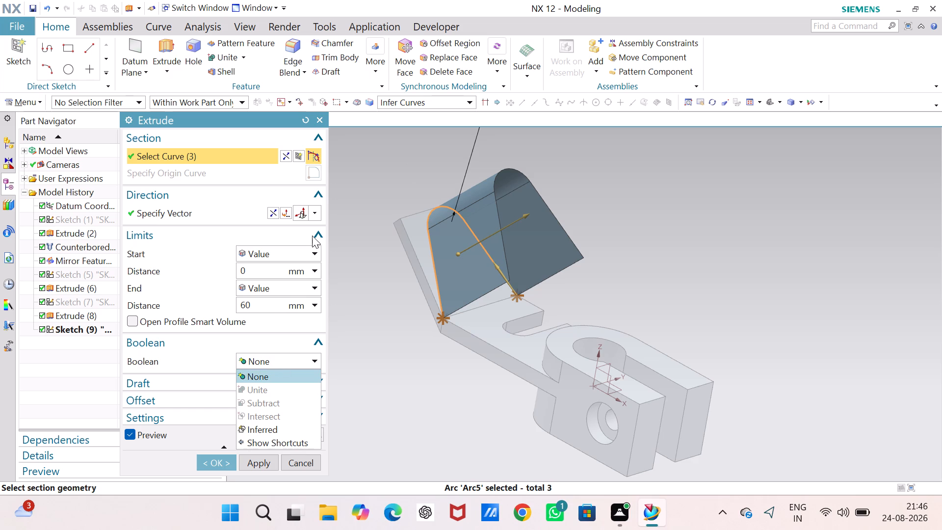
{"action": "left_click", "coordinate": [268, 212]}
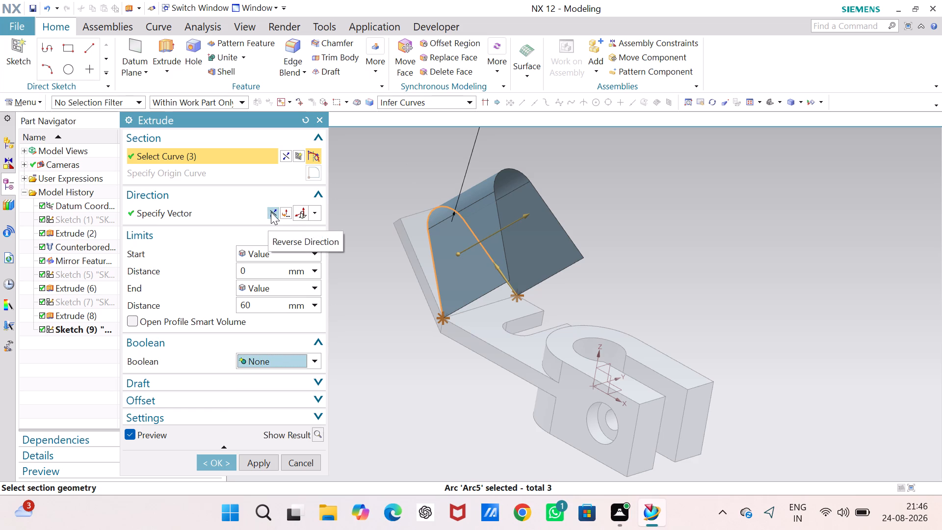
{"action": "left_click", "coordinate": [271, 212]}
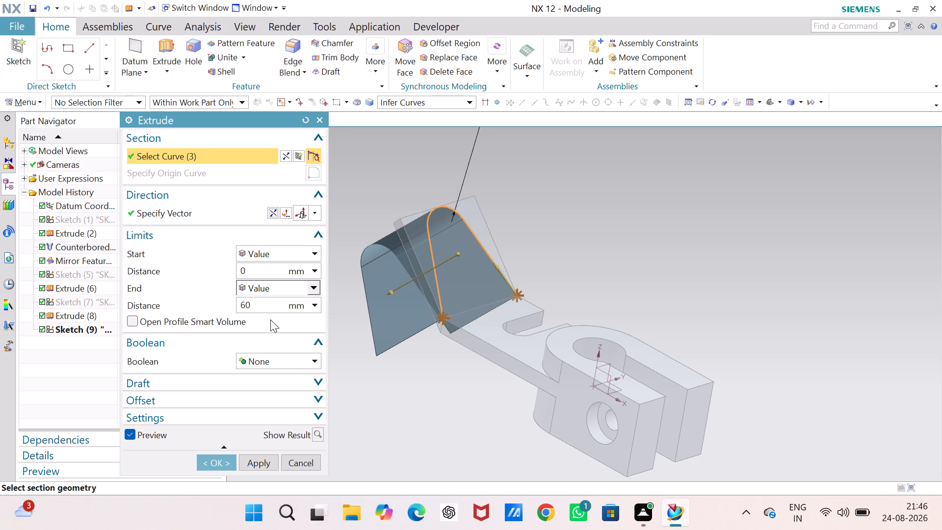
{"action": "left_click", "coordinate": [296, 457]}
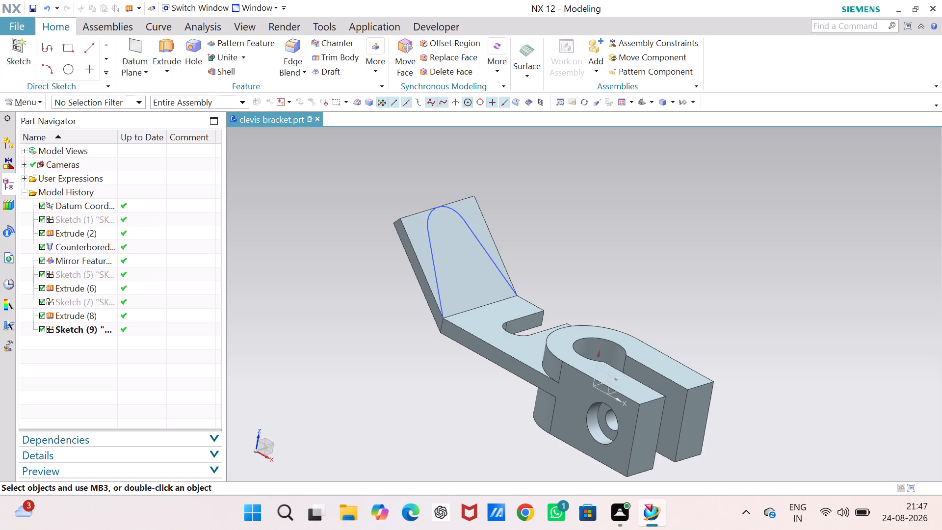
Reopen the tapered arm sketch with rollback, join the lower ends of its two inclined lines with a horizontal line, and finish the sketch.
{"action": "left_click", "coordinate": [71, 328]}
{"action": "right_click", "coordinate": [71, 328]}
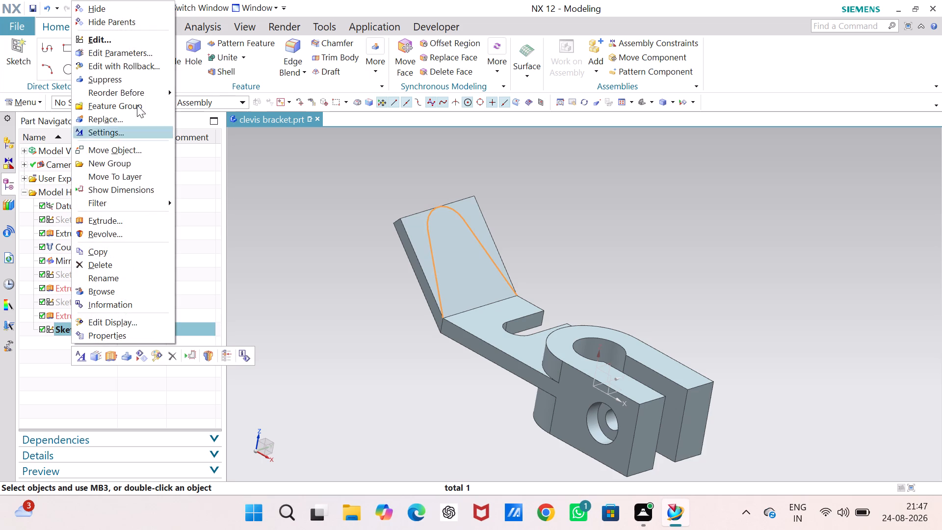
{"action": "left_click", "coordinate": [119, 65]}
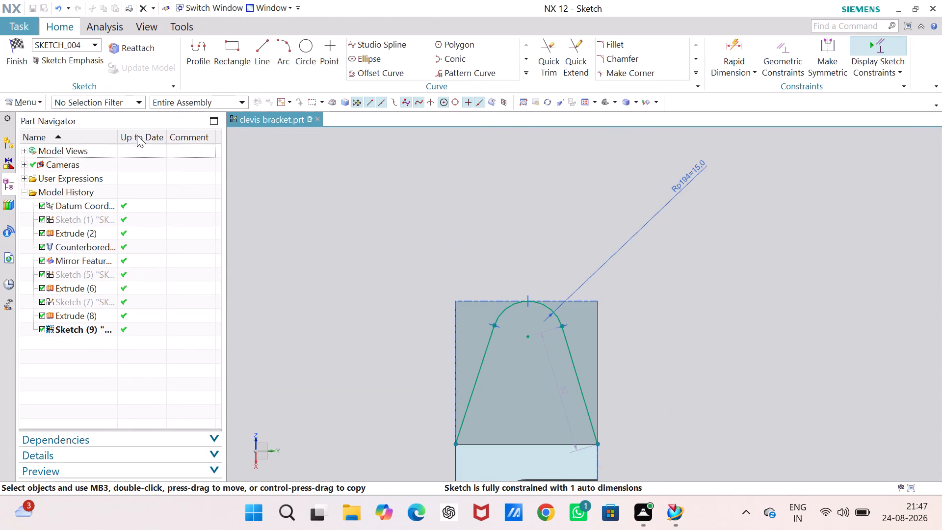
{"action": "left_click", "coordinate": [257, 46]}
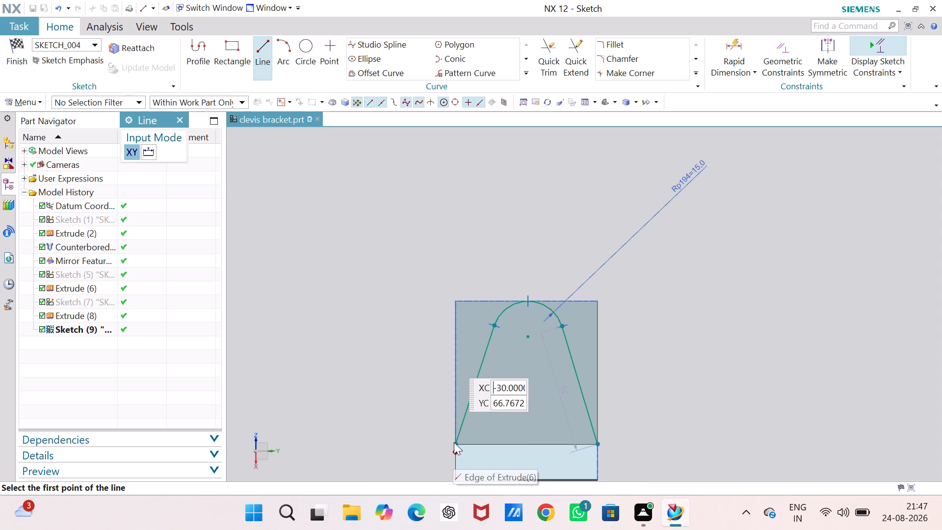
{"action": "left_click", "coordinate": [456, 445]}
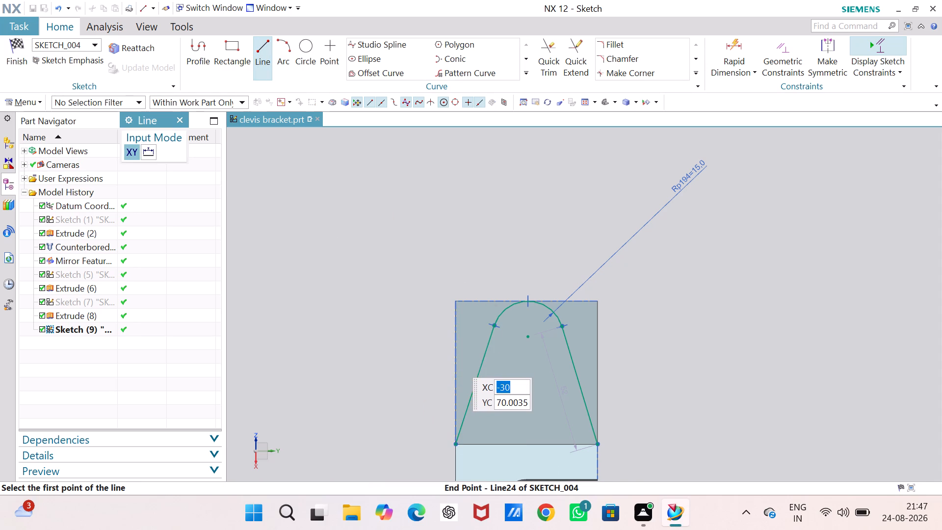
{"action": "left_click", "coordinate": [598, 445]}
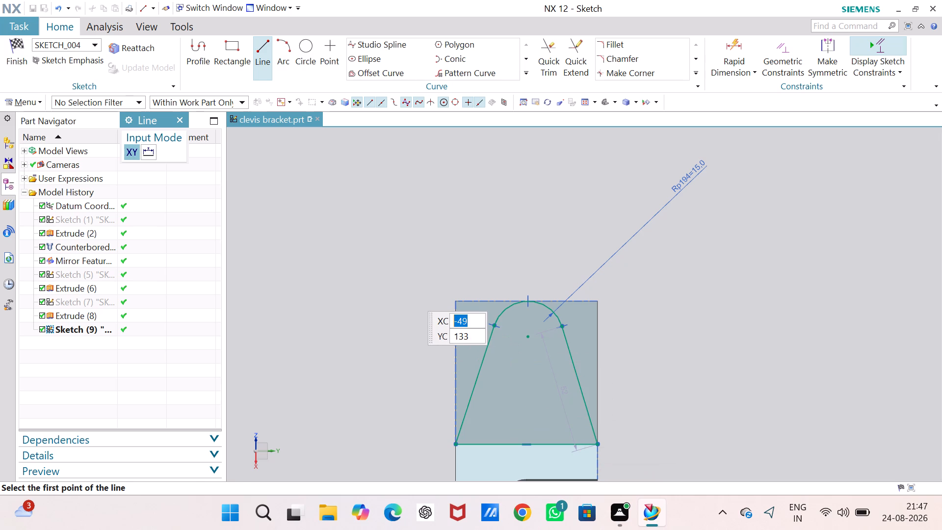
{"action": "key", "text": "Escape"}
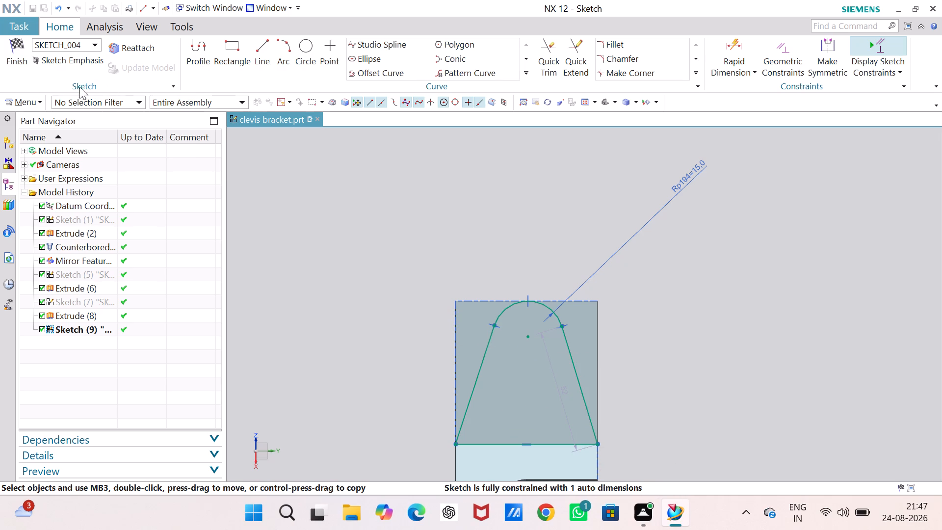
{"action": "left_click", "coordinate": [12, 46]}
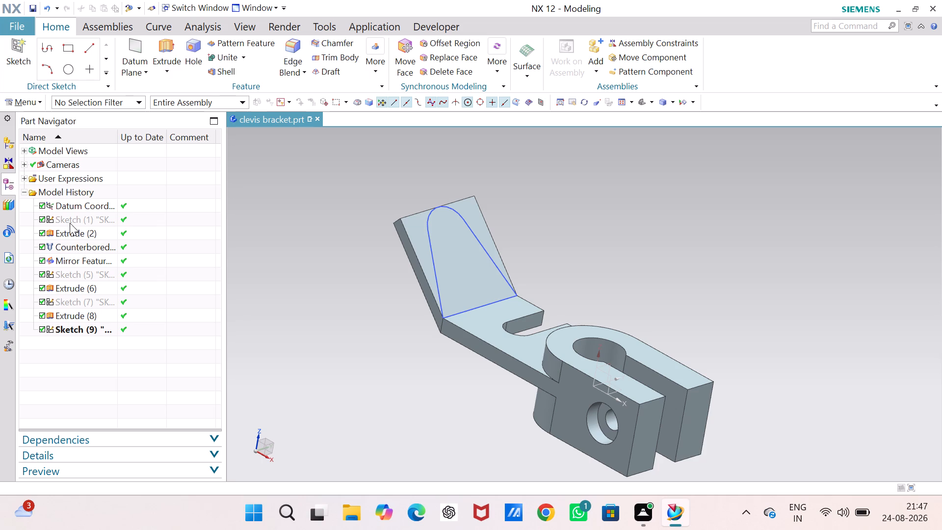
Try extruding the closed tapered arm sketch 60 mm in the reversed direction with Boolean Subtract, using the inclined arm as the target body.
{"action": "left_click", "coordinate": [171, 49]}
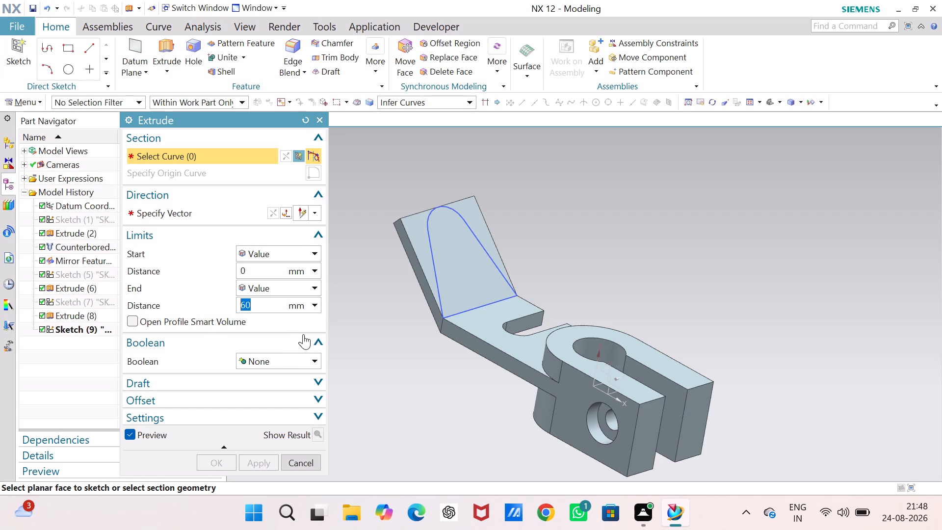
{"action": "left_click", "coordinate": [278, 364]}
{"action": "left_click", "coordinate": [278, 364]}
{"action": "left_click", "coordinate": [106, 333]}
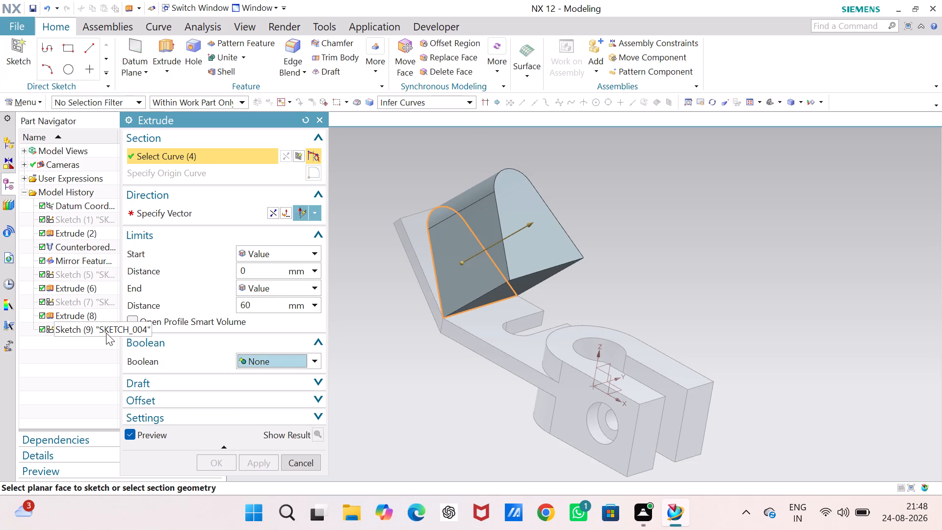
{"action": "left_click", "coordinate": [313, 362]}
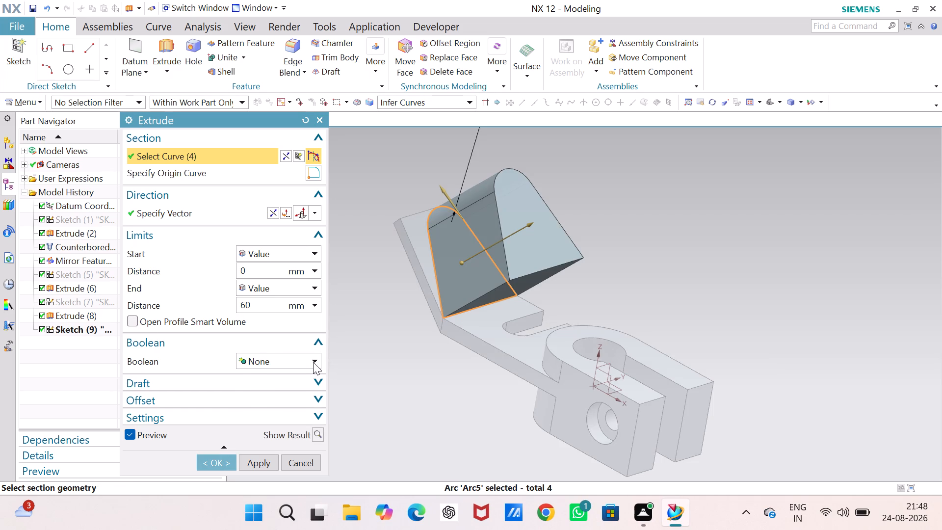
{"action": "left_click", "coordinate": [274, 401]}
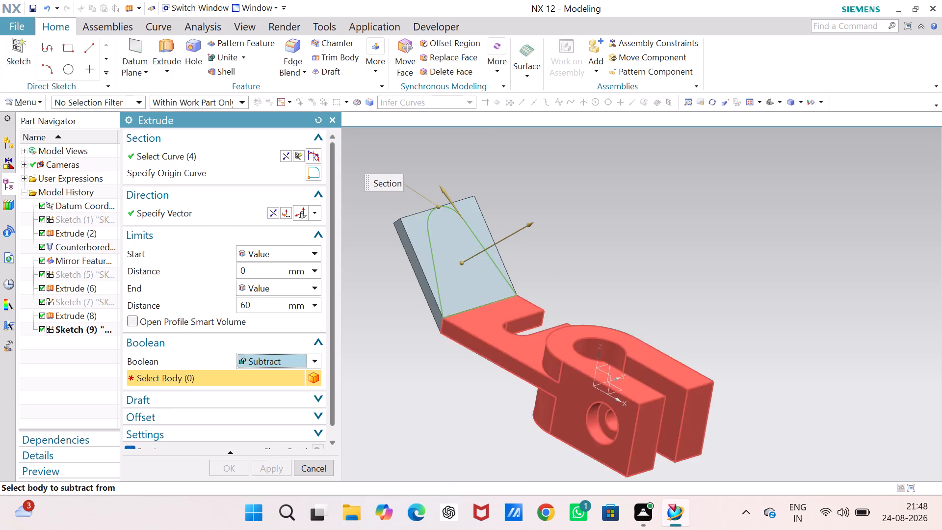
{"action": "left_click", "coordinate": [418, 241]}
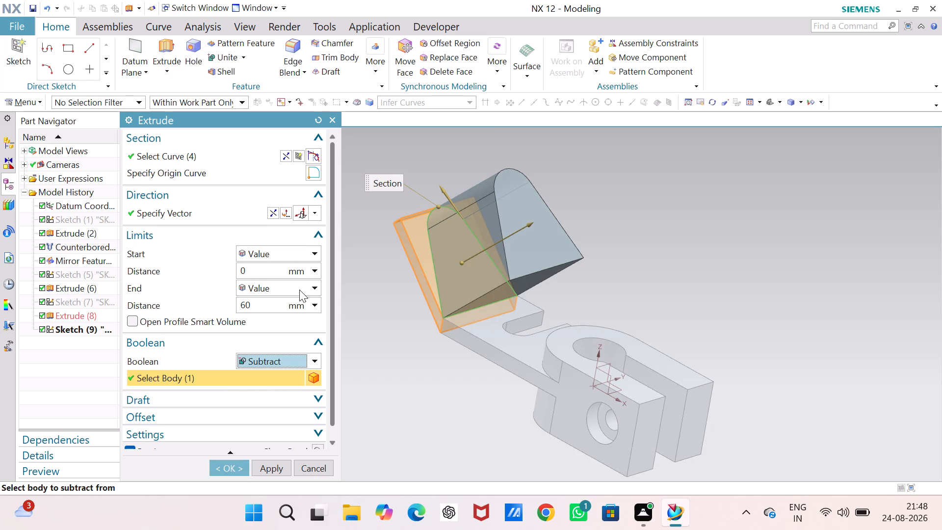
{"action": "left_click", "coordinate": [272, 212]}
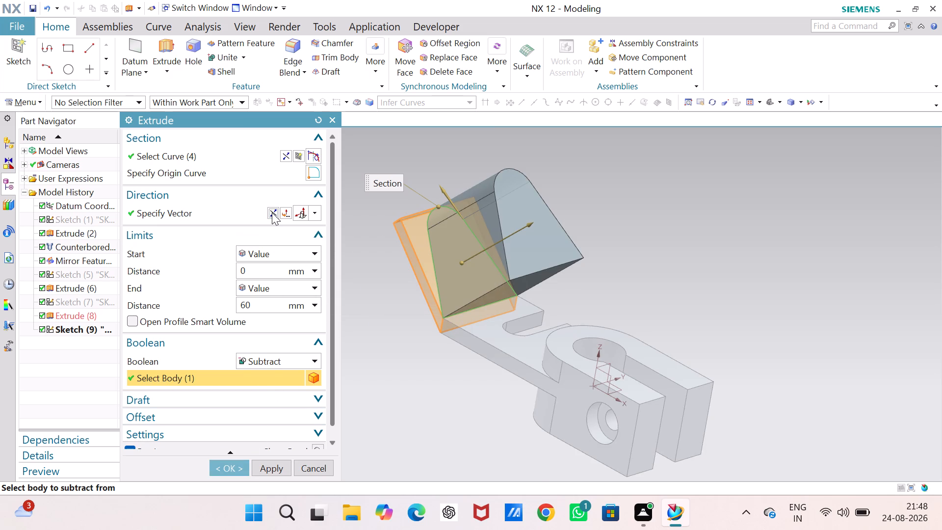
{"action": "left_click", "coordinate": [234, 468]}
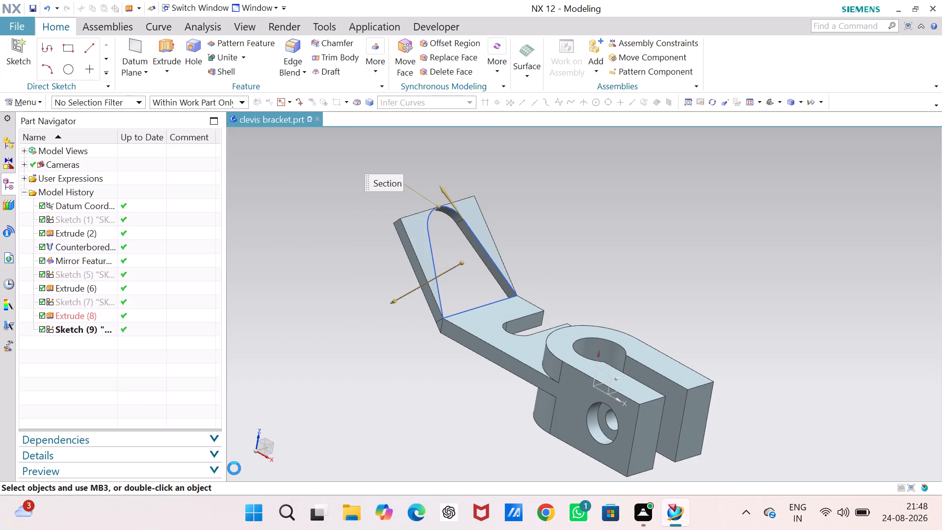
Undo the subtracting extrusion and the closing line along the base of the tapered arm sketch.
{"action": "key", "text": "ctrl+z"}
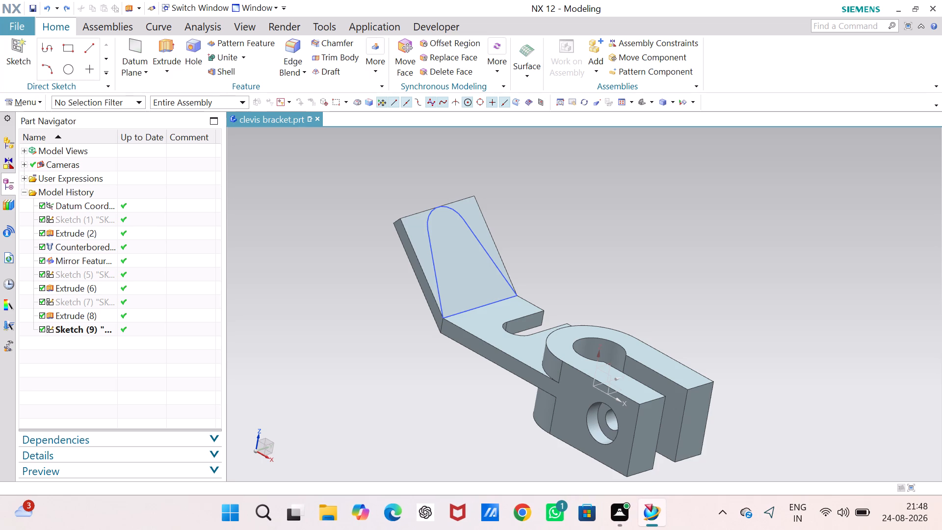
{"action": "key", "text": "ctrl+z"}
Reopen the tapered arm sketch on the inclined arm's face for editing with rollback.
{"action": "left_click", "coordinate": [477, 242]}
{"action": "left_click", "coordinate": [477, 242]}
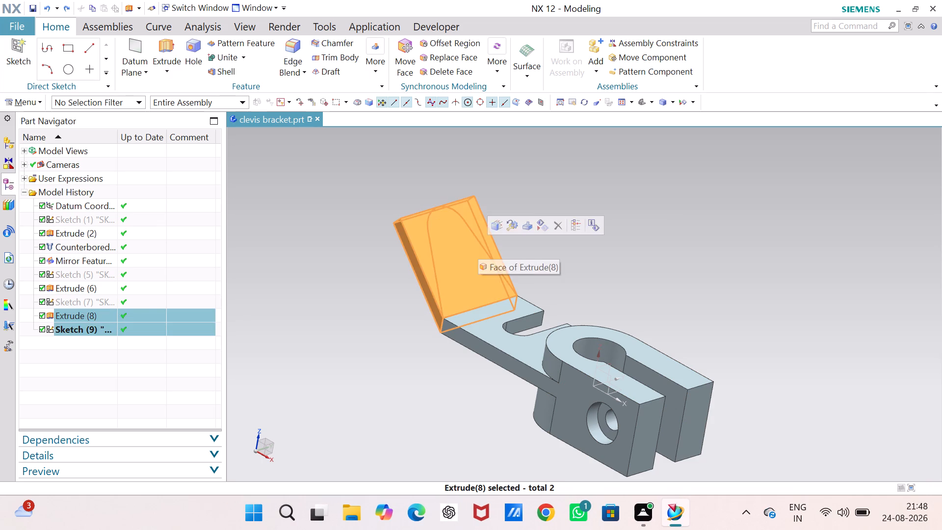
{"action": "left_click", "coordinate": [653, 289]}
{"action": "left_click", "coordinate": [495, 259]}
{"action": "right_click", "coordinate": [493, 259]}
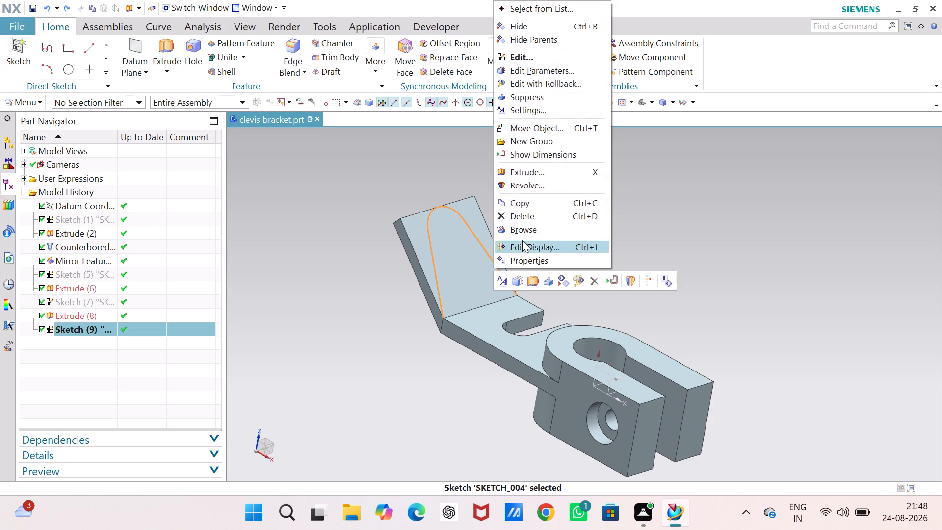
{"action": "left_click", "coordinate": [548, 79]}
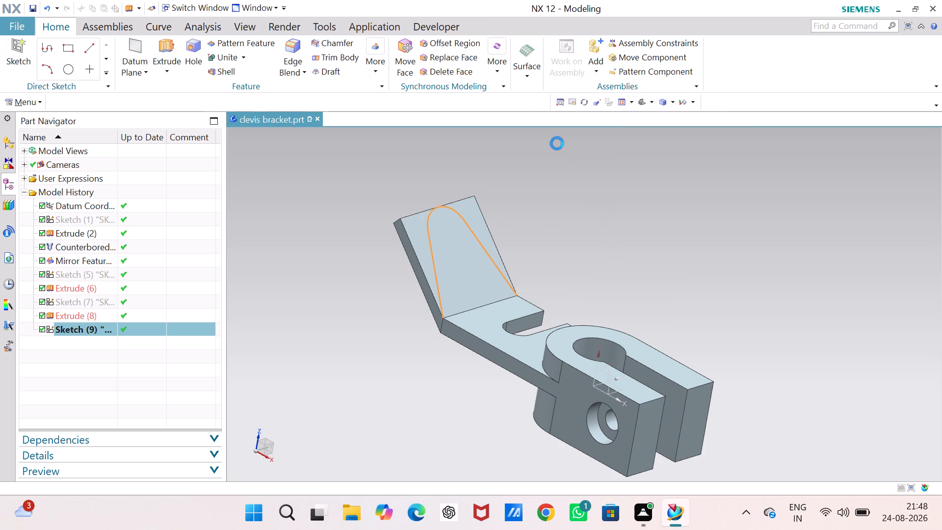
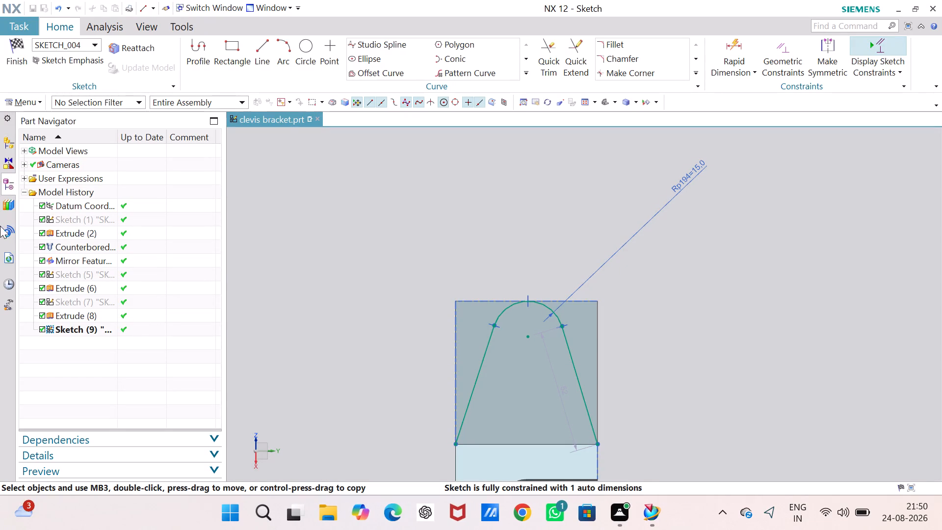
Draw two vertical lines about 60.5 mm long from the taper's lower ends to the arm face's upper corners, and finish the sketch.
{"action": "left_click", "coordinate": [191, 48]}
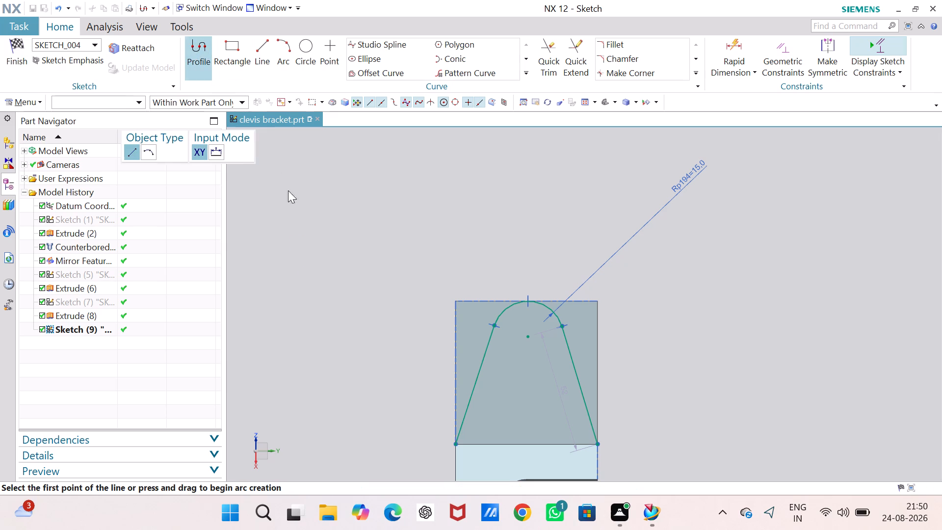
{"action": "left_click", "coordinate": [455, 442]}
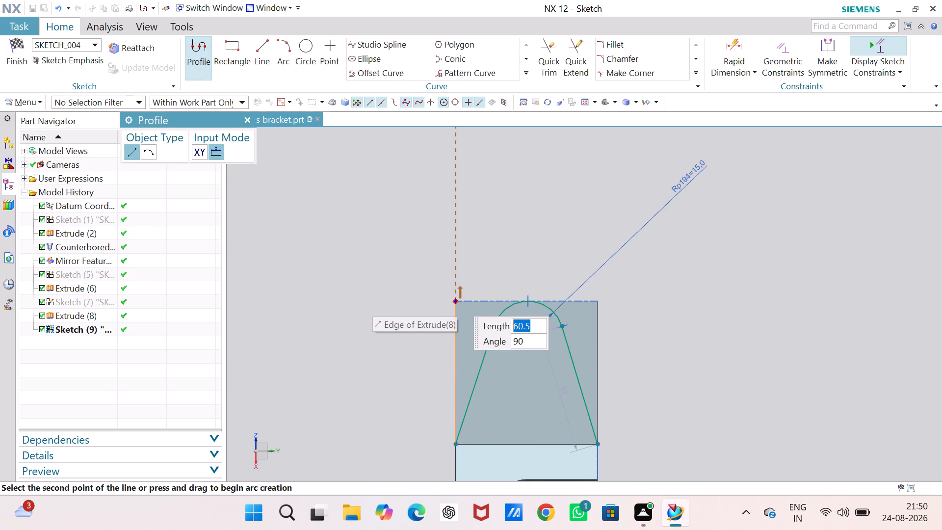
{"action": "left_click", "coordinate": [457, 300]}
{"action": "left_click", "coordinate": [507, 315]}
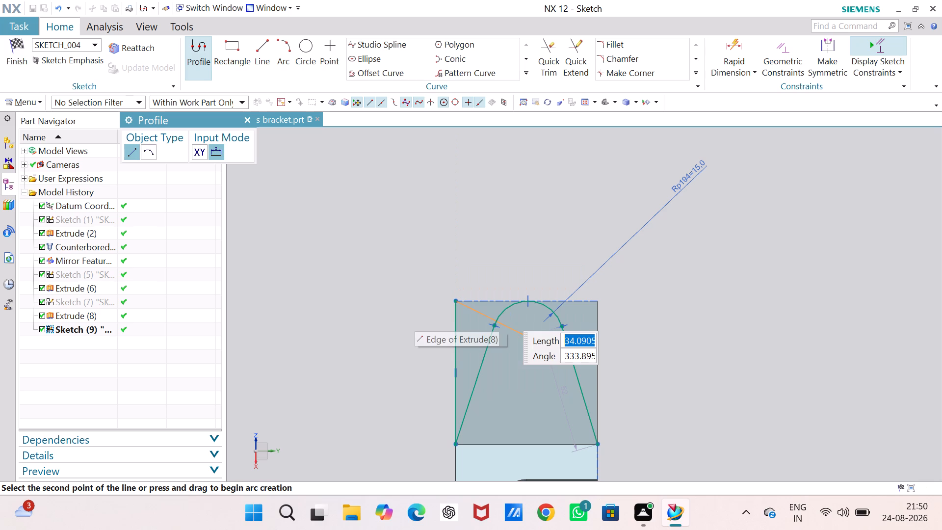
{"action": "left_click", "coordinate": [247, 115]}
{"action": "left_click", "coordinate": [189, 44]}
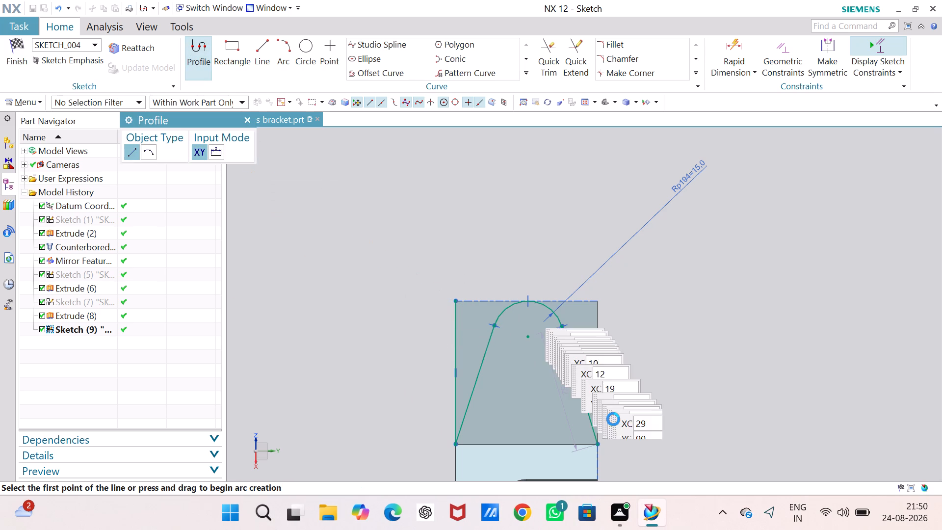
{"action": "left_click", "coordinate": [598, 445]}
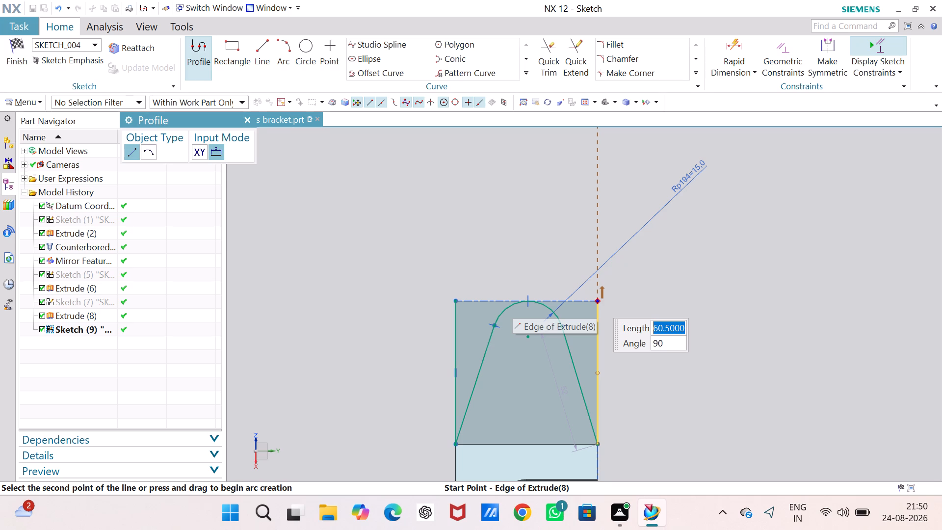
{"action": "left_click", "coordinate": [597, 301]}
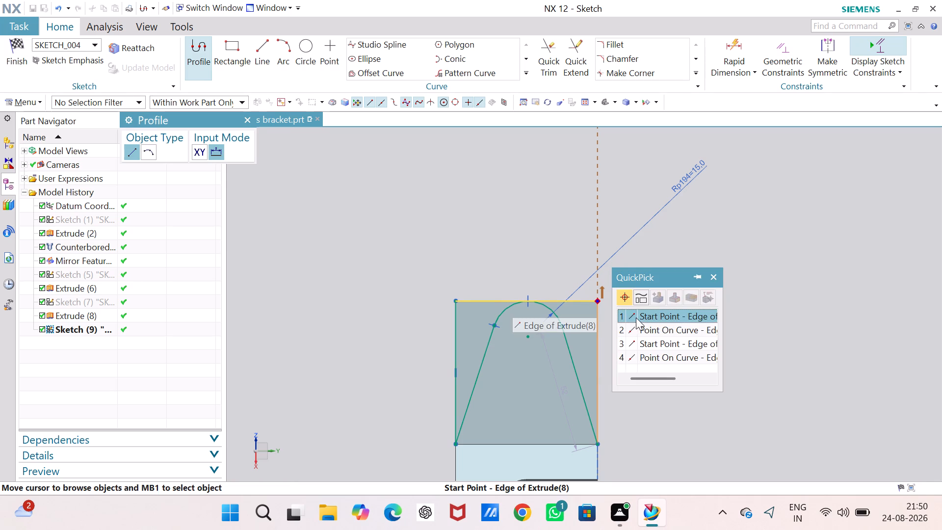
{"action": "left_click", "coordinate": [636, 317]}
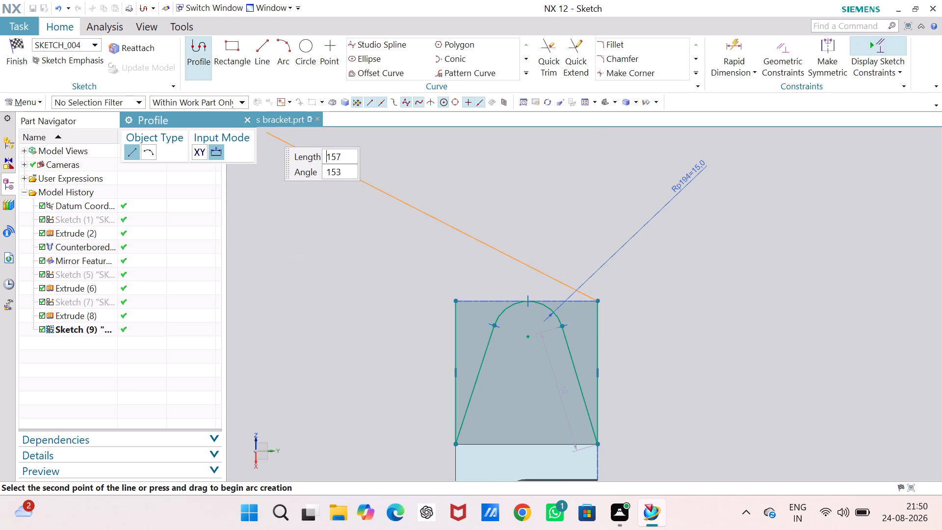
{"action": "left_click", "coordinate": [252, 125]}
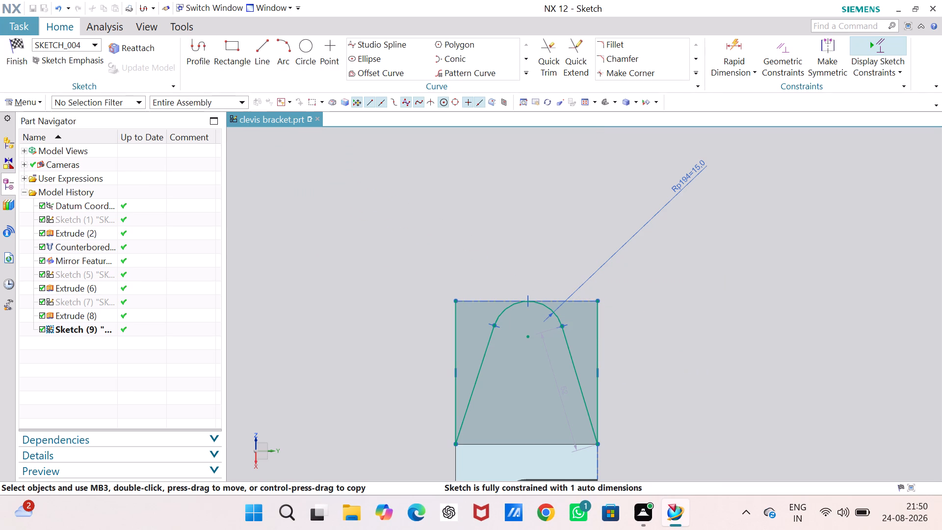
{"action": "left_click", "coordinate": [2, 46]}
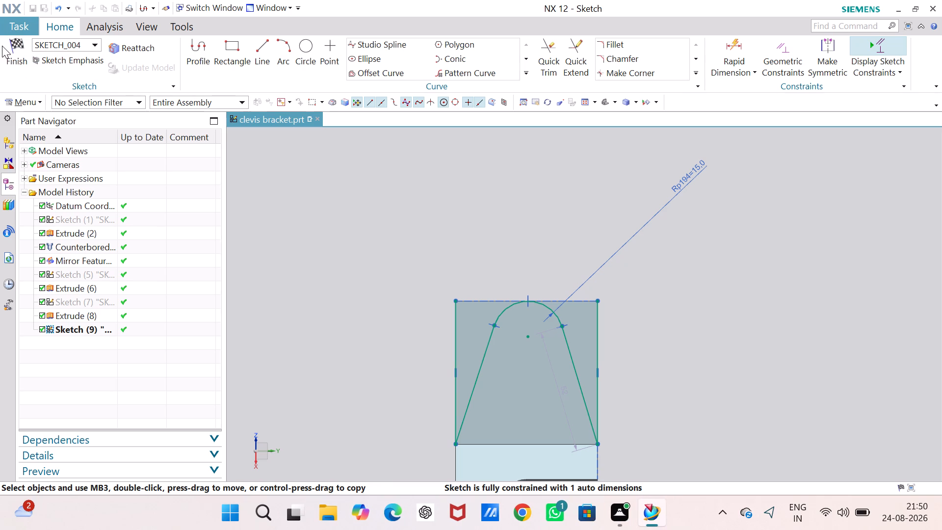
{"action": "left_click", "coordinate": [14, 50]}
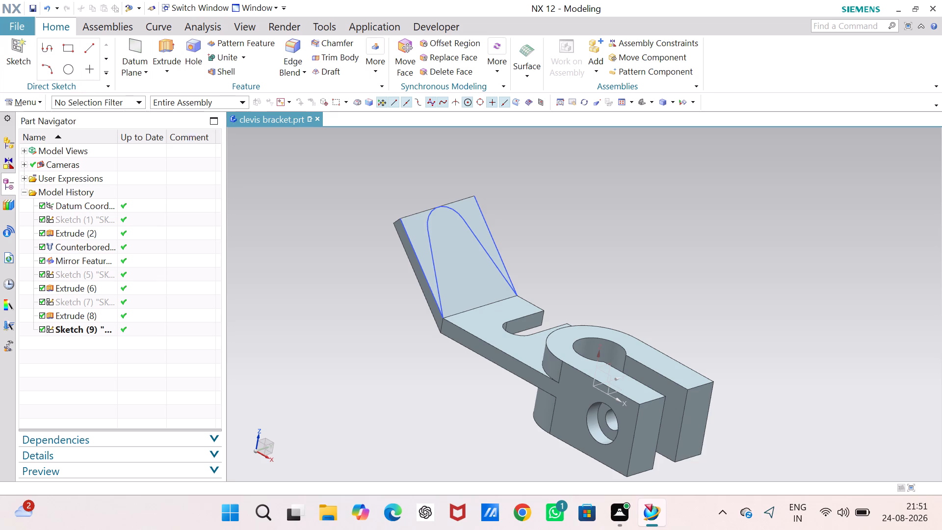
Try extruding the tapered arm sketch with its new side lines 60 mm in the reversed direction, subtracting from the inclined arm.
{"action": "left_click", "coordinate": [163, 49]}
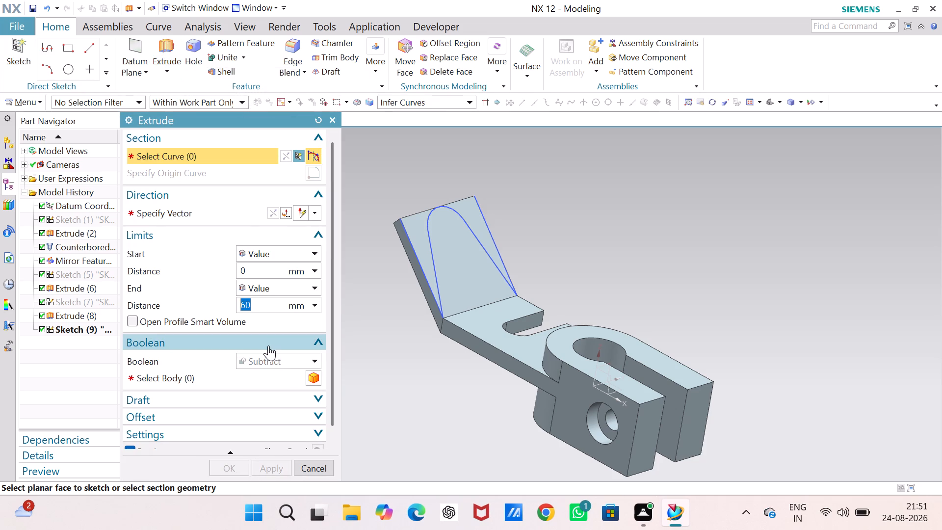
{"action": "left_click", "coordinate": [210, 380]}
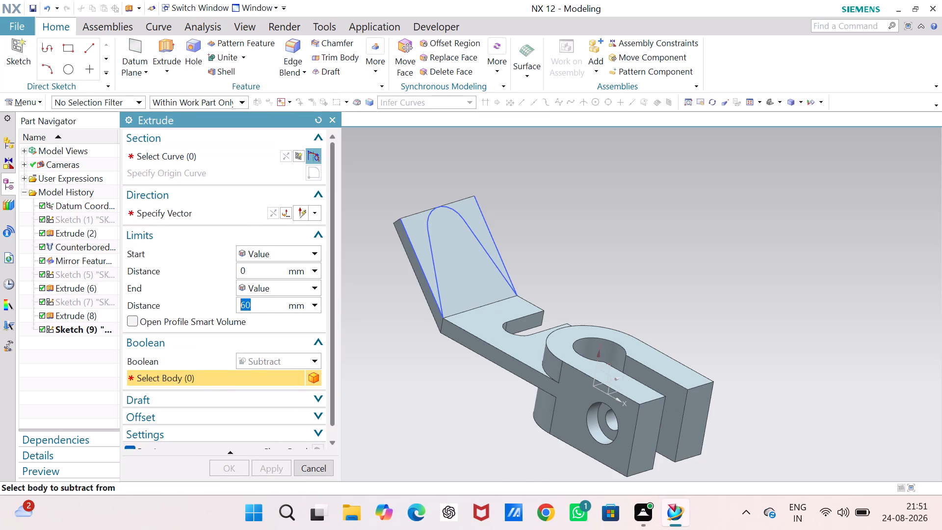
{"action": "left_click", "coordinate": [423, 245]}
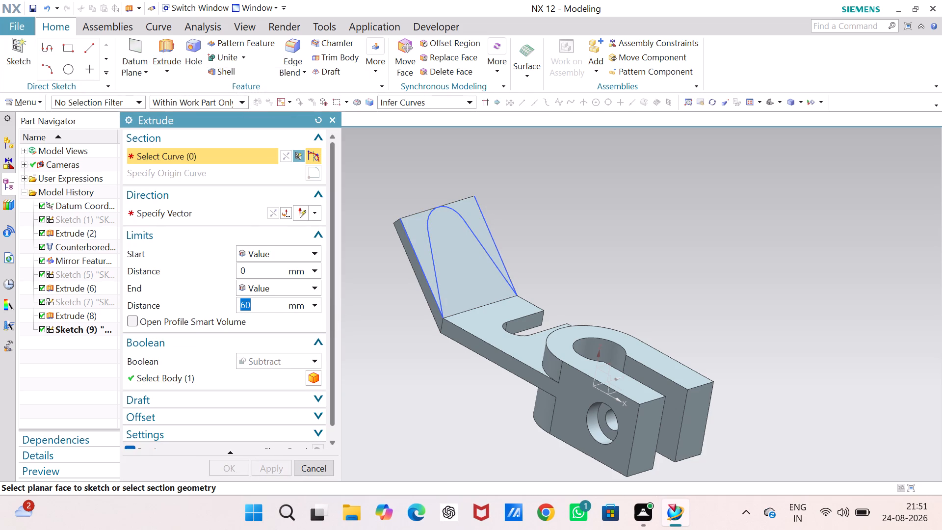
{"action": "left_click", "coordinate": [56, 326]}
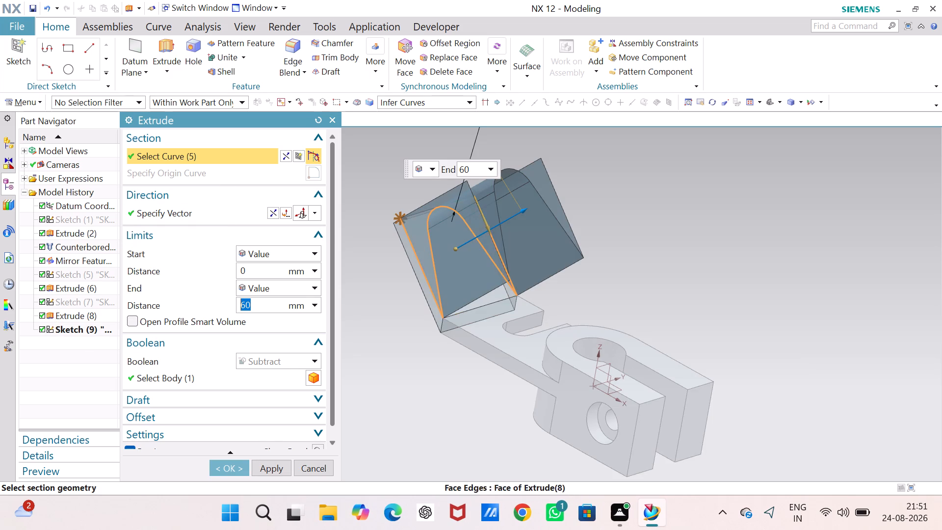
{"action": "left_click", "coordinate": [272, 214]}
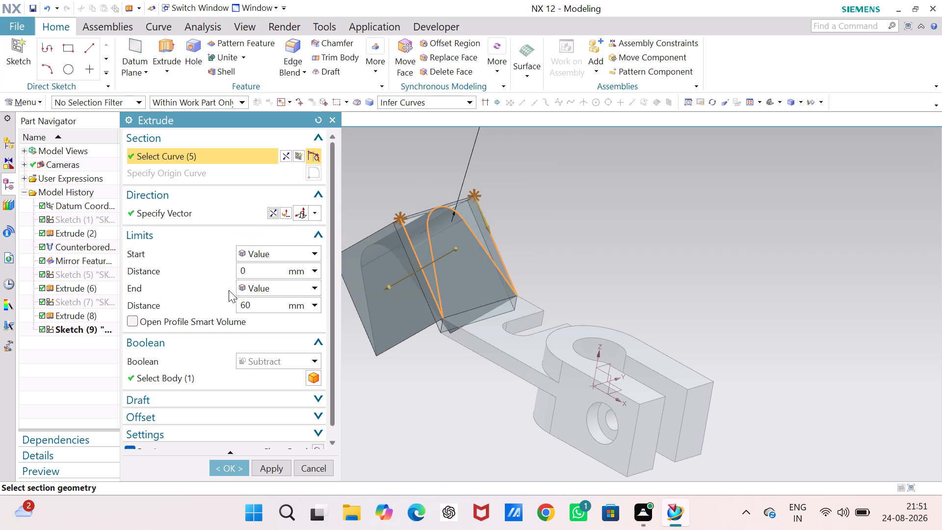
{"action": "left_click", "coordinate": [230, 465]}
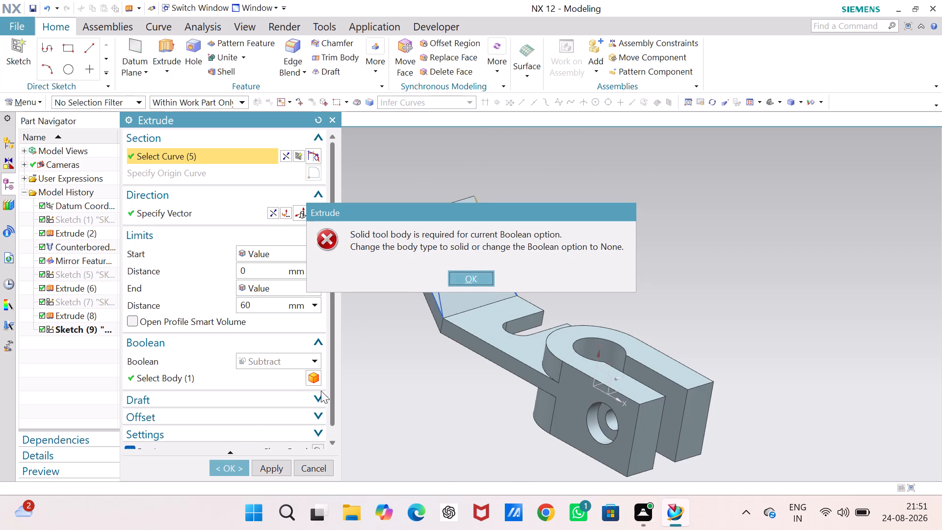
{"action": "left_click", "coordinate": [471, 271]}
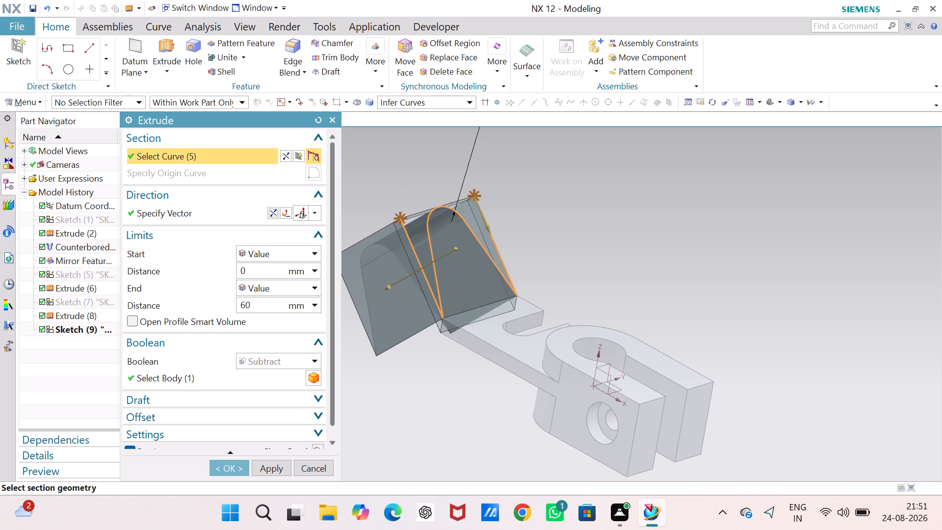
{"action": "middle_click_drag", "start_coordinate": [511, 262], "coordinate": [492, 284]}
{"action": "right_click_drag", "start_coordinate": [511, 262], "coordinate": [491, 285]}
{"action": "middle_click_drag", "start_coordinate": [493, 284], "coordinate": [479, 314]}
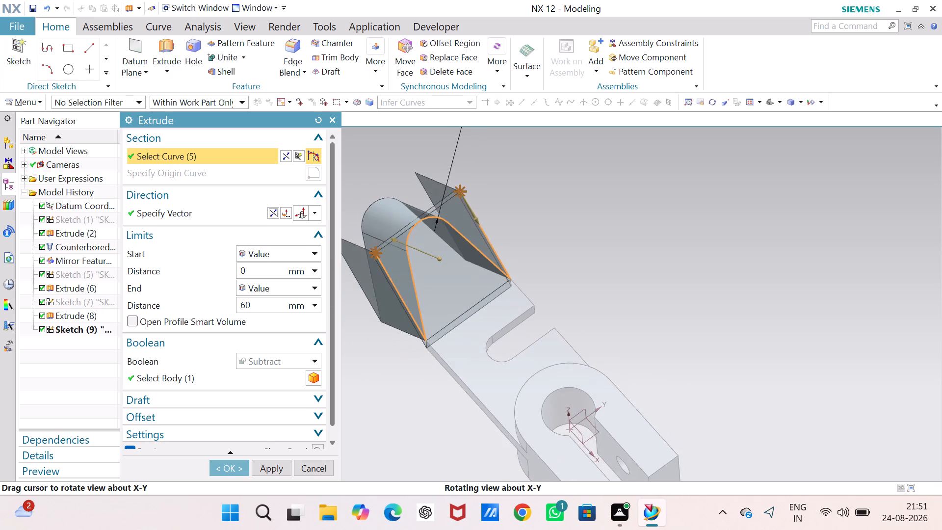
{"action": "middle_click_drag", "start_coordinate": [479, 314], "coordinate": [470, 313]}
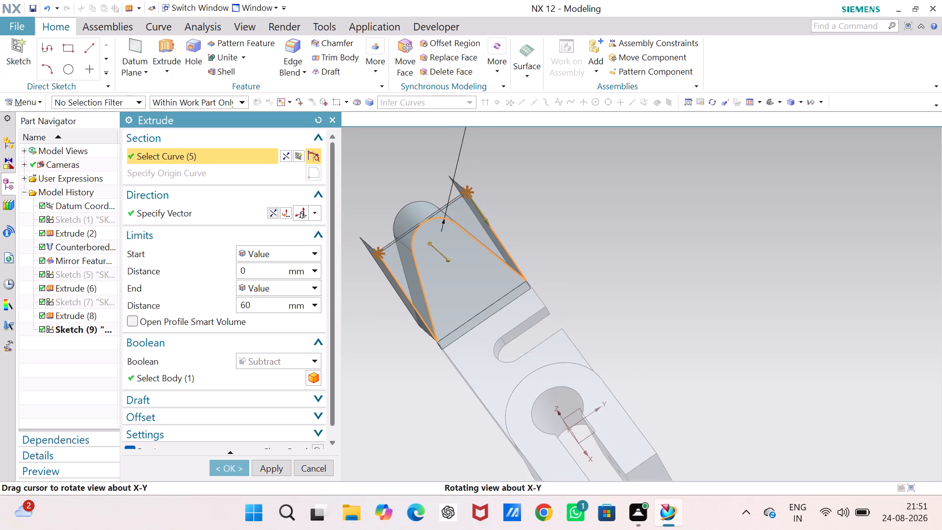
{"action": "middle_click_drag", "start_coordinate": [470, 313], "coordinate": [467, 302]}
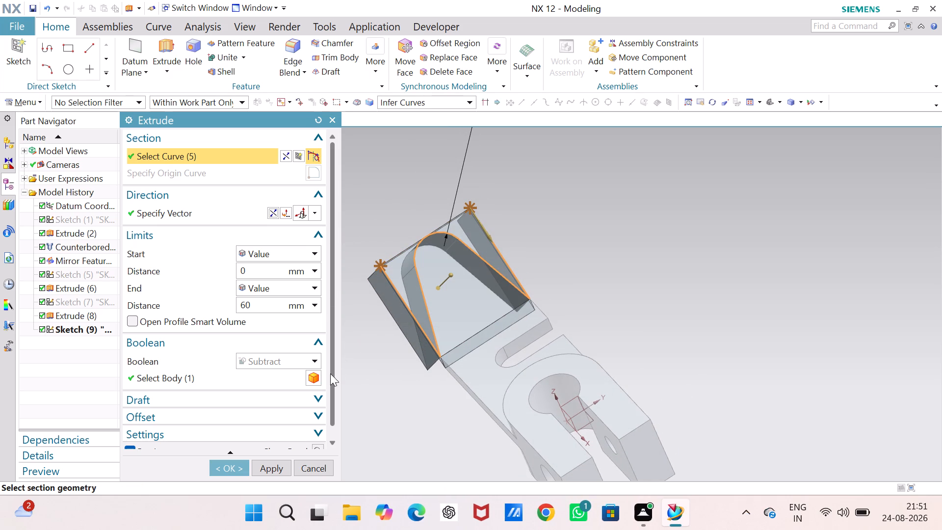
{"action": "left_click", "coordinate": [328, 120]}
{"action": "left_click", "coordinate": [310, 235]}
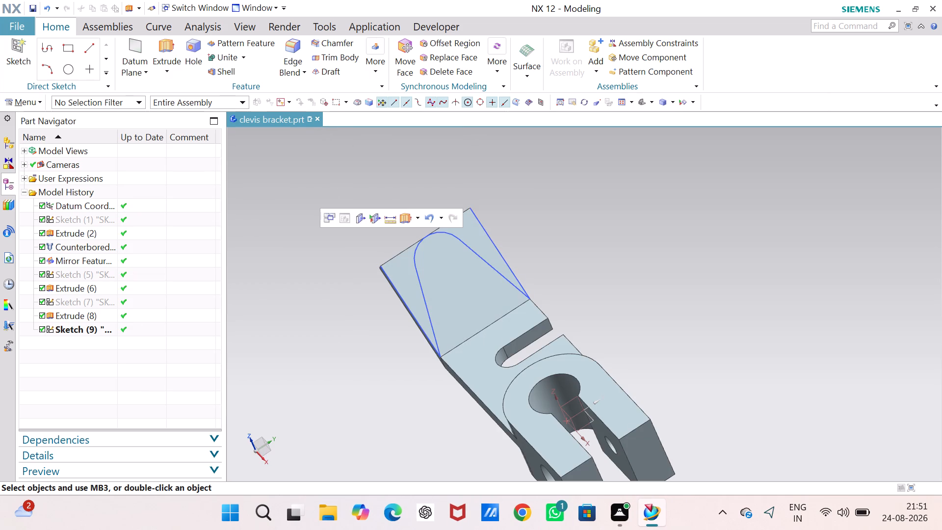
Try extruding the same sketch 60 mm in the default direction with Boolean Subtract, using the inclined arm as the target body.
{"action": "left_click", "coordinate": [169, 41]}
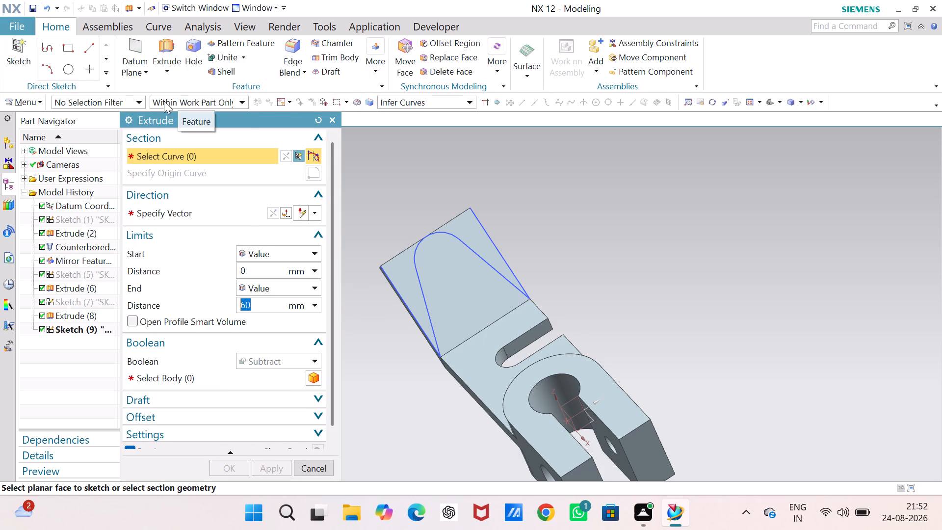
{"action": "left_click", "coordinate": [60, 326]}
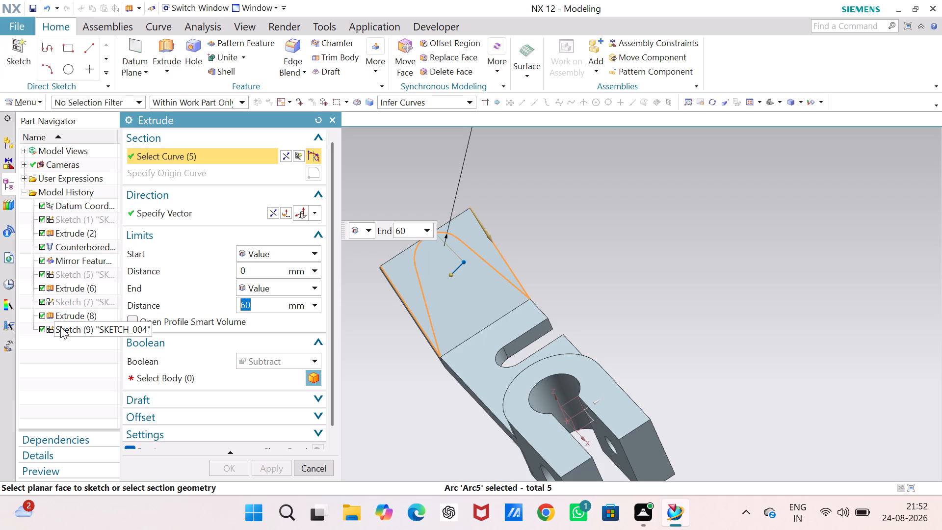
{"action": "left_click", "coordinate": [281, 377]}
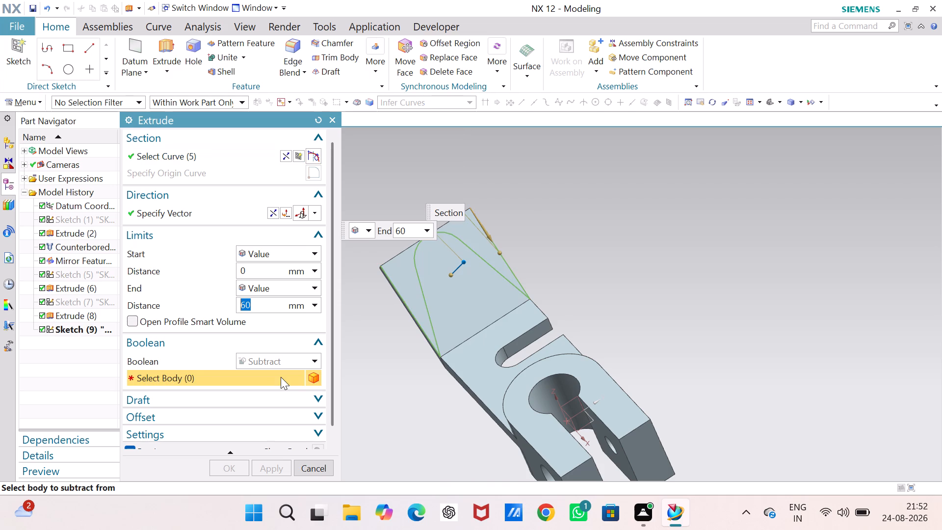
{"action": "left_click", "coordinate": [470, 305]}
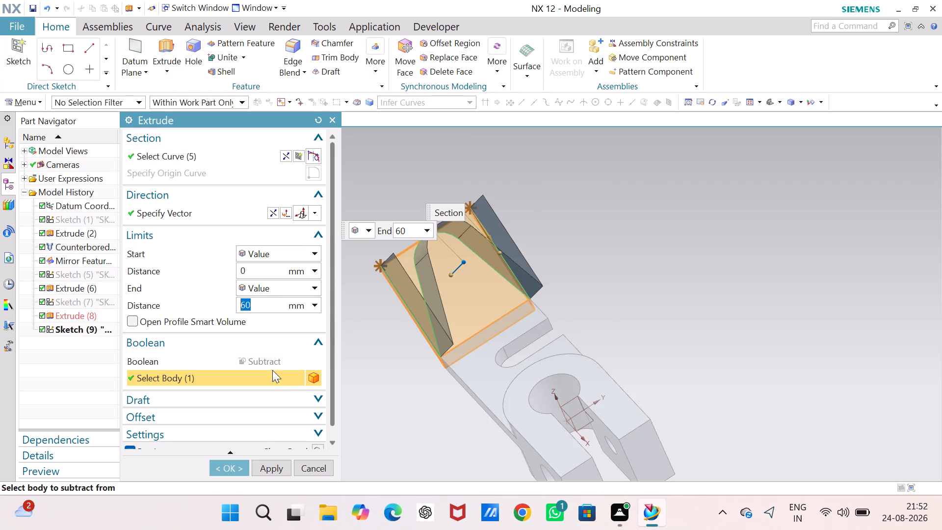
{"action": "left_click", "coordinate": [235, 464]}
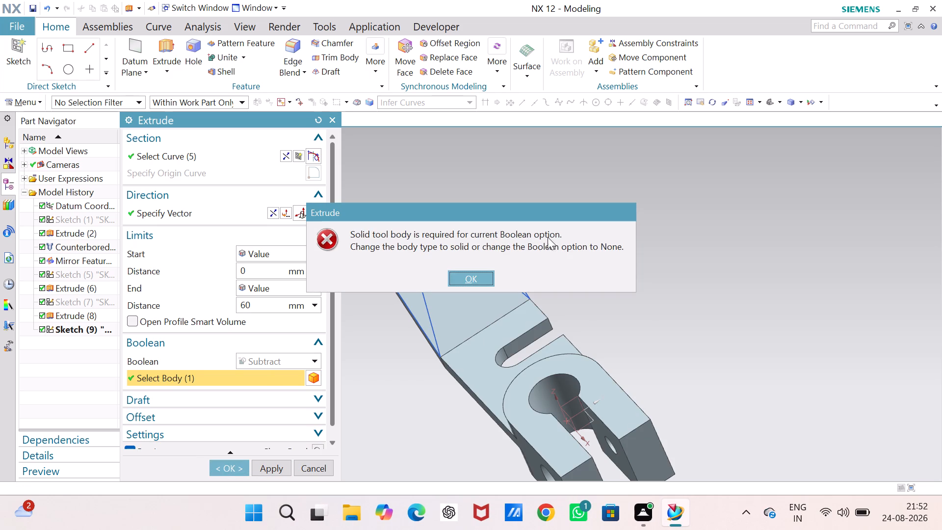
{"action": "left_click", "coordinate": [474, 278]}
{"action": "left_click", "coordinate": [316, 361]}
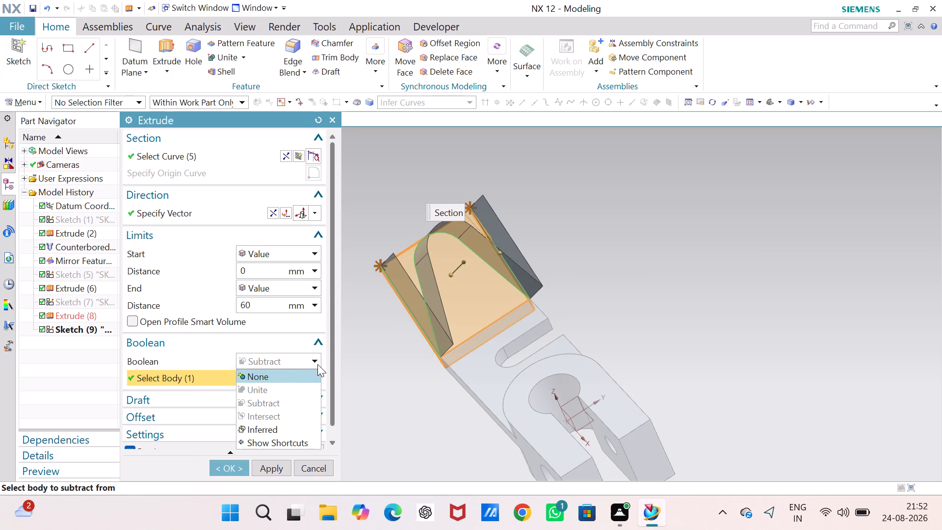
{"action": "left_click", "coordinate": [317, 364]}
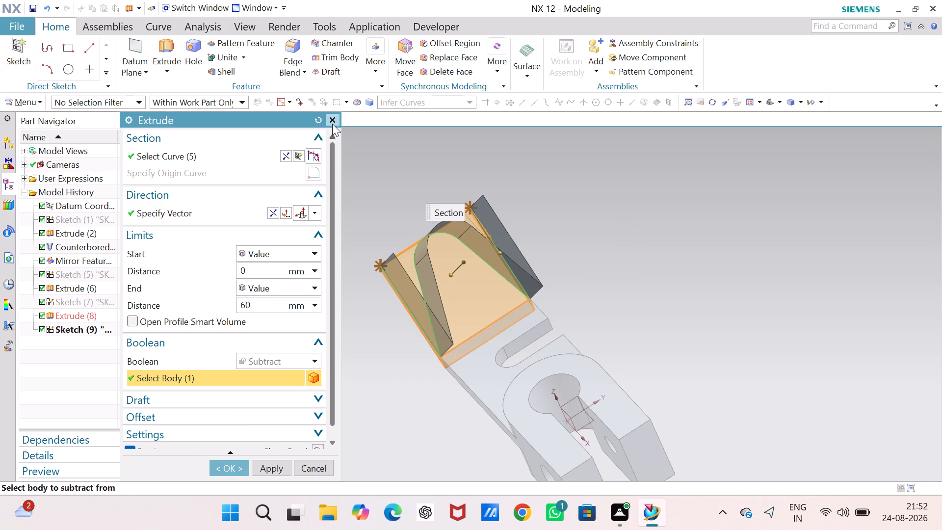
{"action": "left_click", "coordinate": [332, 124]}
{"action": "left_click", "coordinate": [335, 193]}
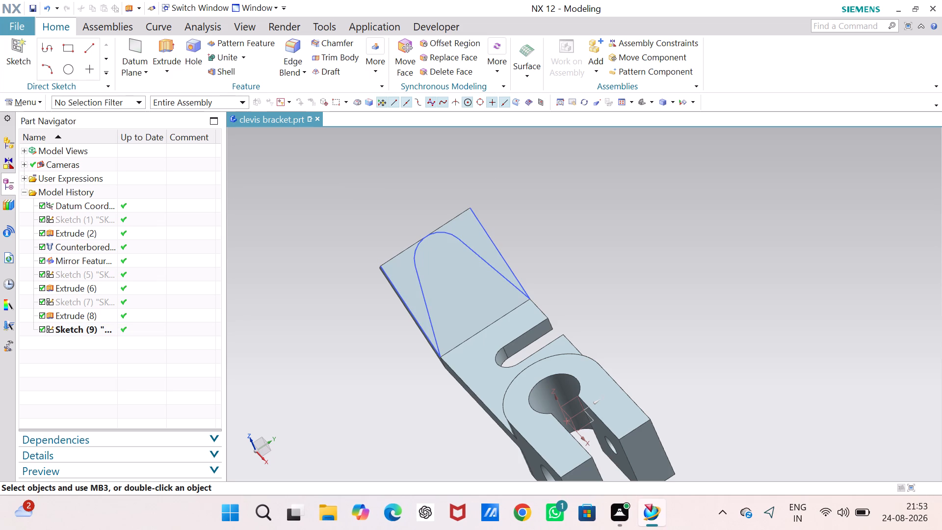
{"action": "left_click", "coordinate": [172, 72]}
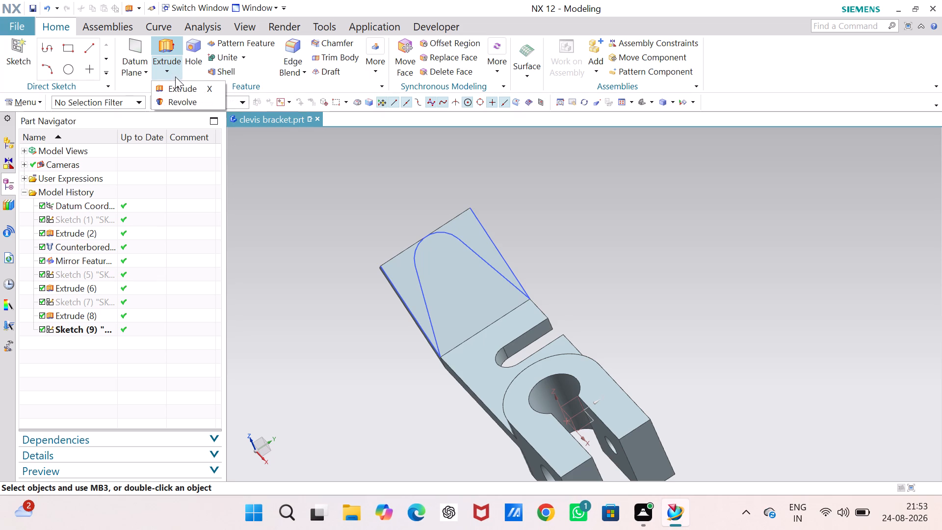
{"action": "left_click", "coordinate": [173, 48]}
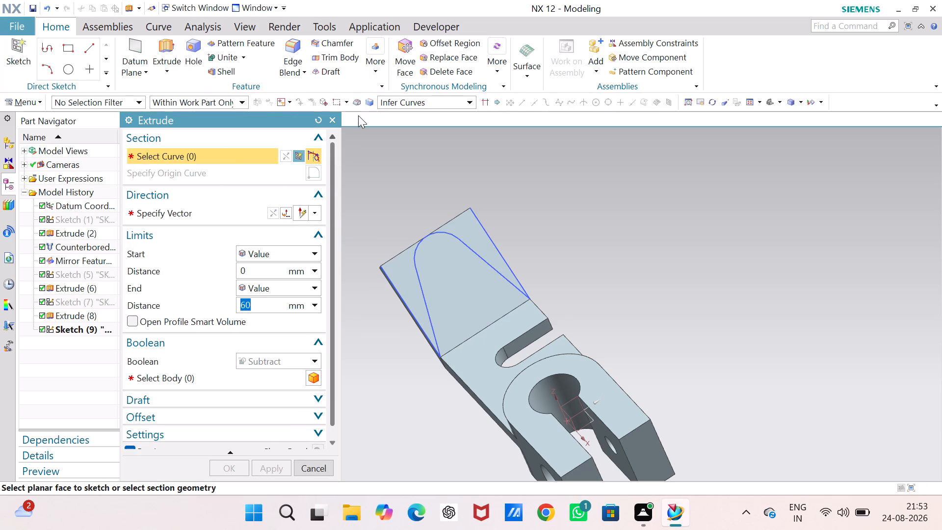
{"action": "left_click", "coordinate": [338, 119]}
Start a new Extrude section sketch on the inclined arm's tapered-profile face, leaving the Profile tool without drawing anything.
{"action": "left_click", "coordinate": [165, 43]}
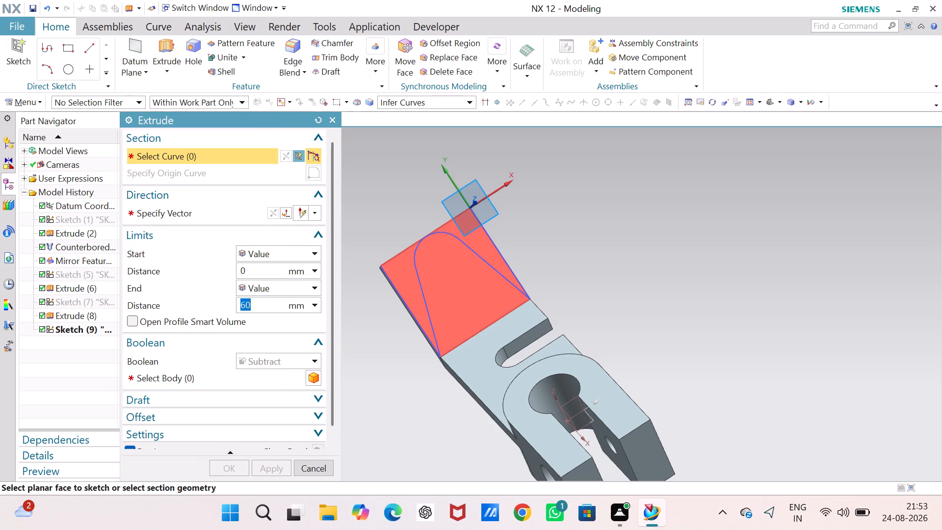
{"action": "left_click", "coordinate": [453, 247]}
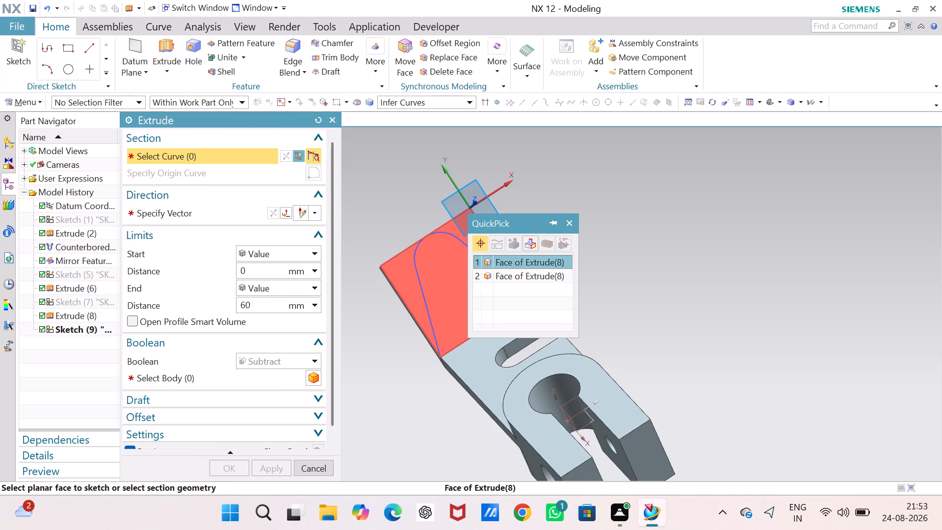
{"action": "left_click", "coordinate": [528, 261]}
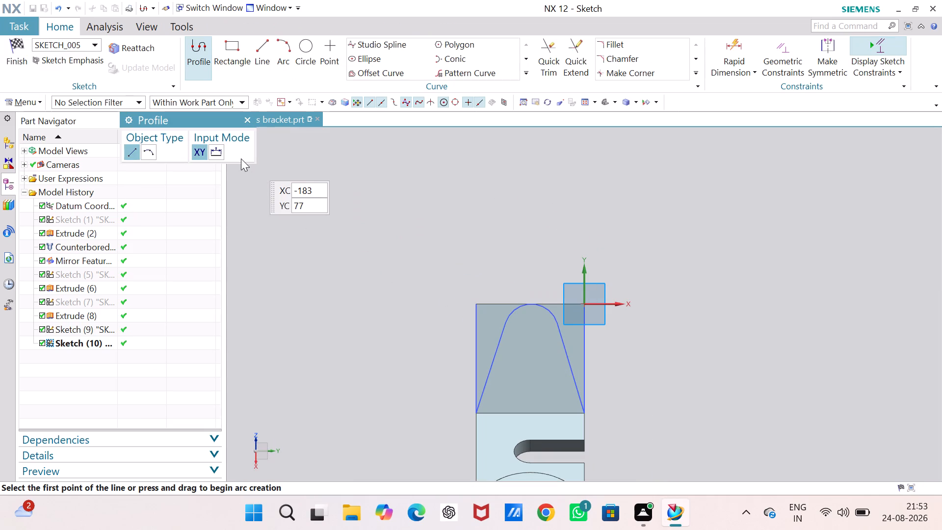
{"action": "key", "text": "Escape"}
{"action": "key", "text": "Escape"}
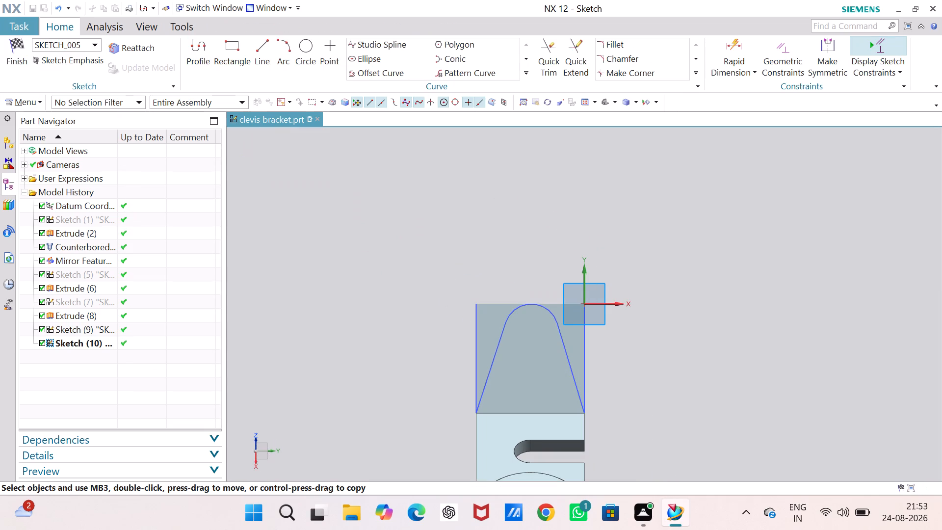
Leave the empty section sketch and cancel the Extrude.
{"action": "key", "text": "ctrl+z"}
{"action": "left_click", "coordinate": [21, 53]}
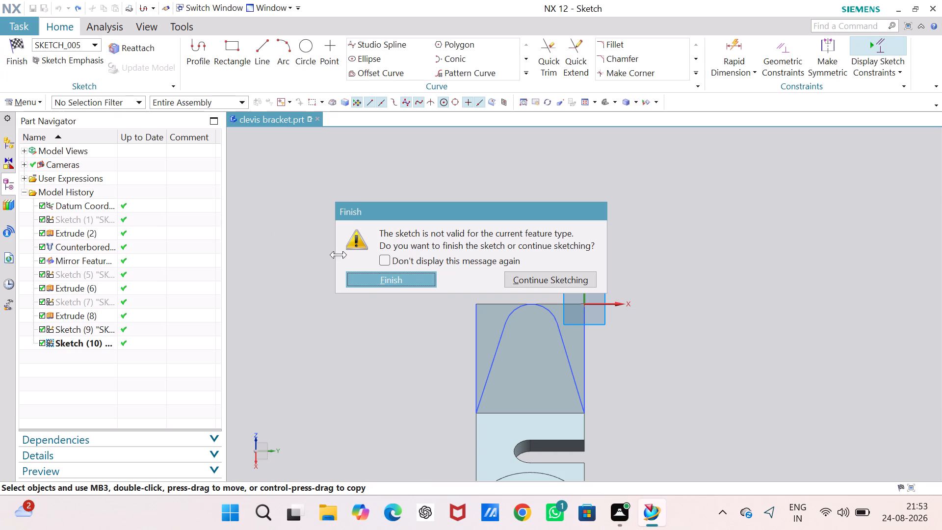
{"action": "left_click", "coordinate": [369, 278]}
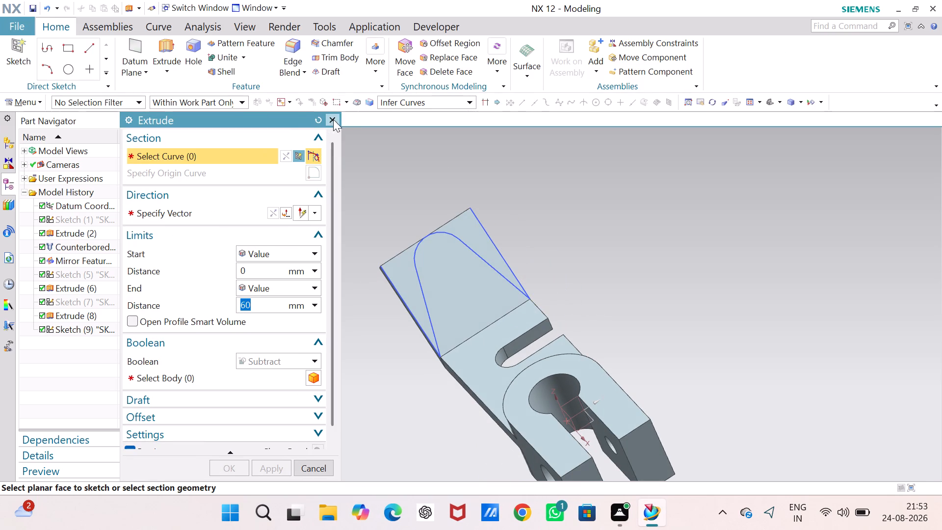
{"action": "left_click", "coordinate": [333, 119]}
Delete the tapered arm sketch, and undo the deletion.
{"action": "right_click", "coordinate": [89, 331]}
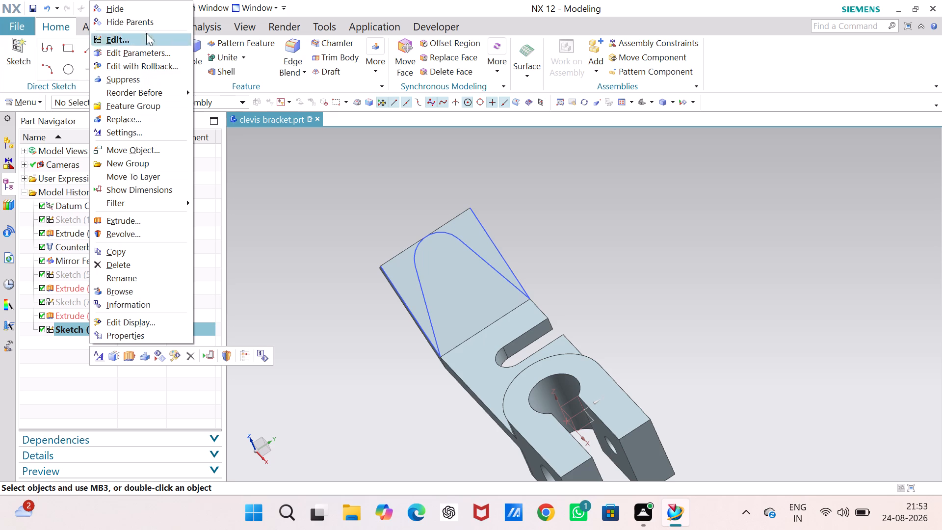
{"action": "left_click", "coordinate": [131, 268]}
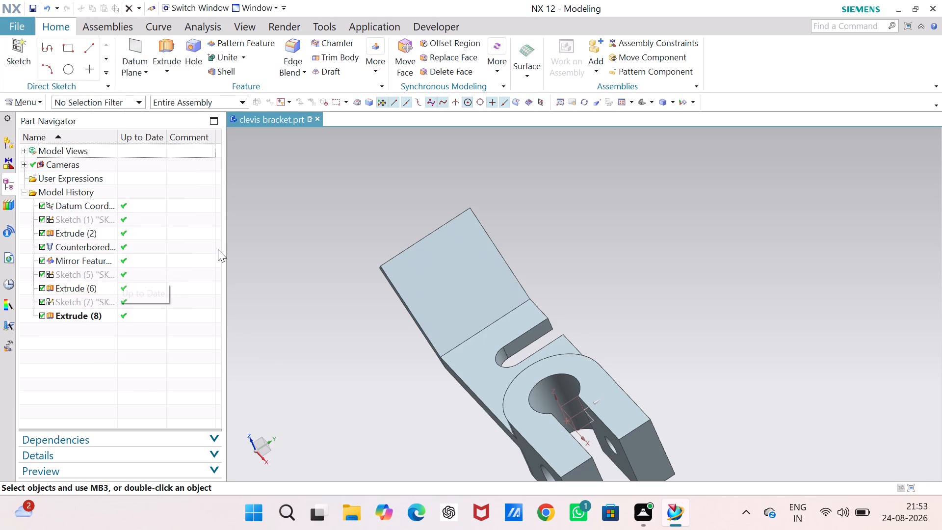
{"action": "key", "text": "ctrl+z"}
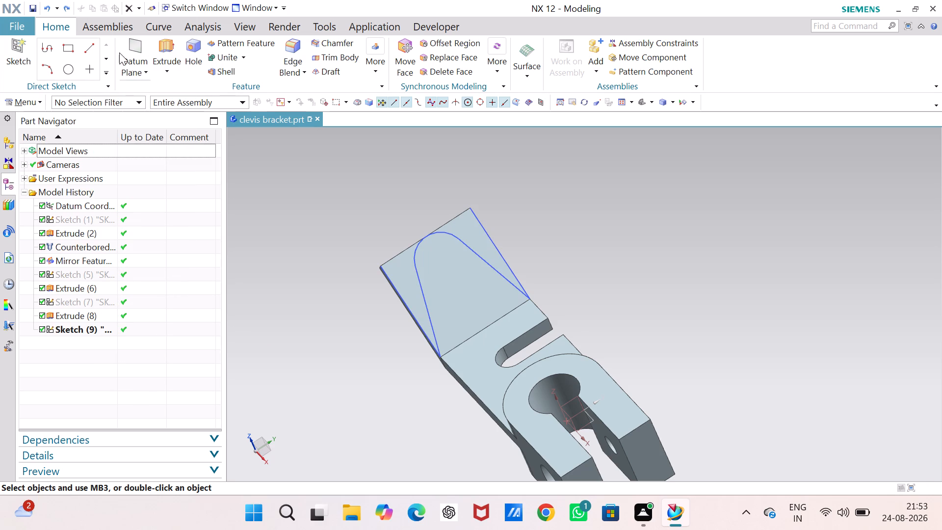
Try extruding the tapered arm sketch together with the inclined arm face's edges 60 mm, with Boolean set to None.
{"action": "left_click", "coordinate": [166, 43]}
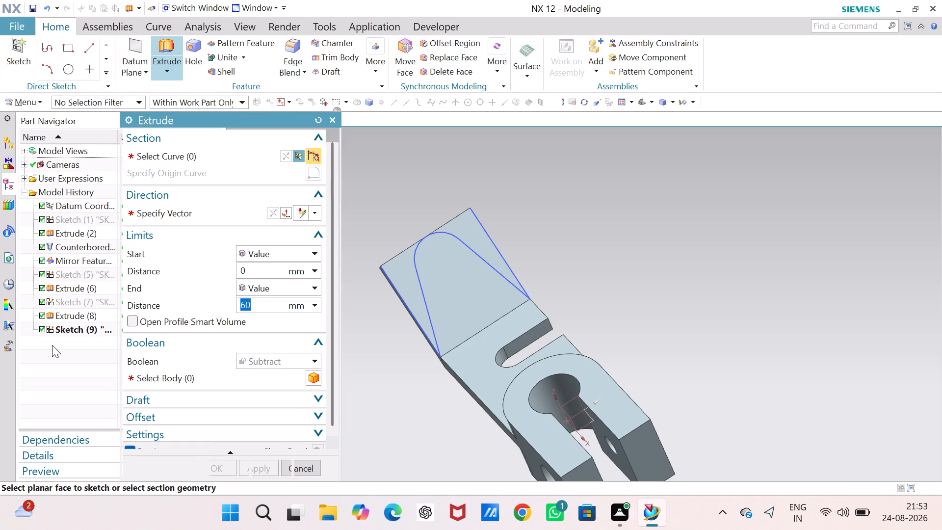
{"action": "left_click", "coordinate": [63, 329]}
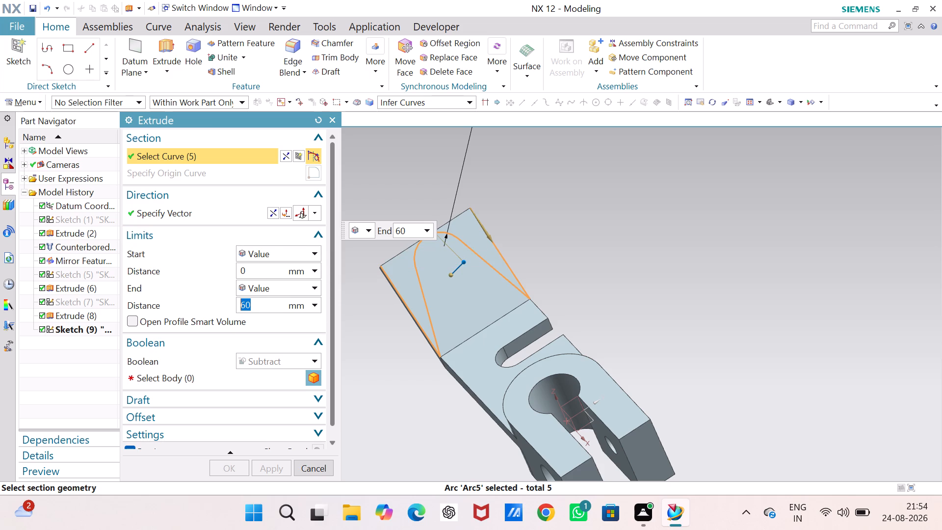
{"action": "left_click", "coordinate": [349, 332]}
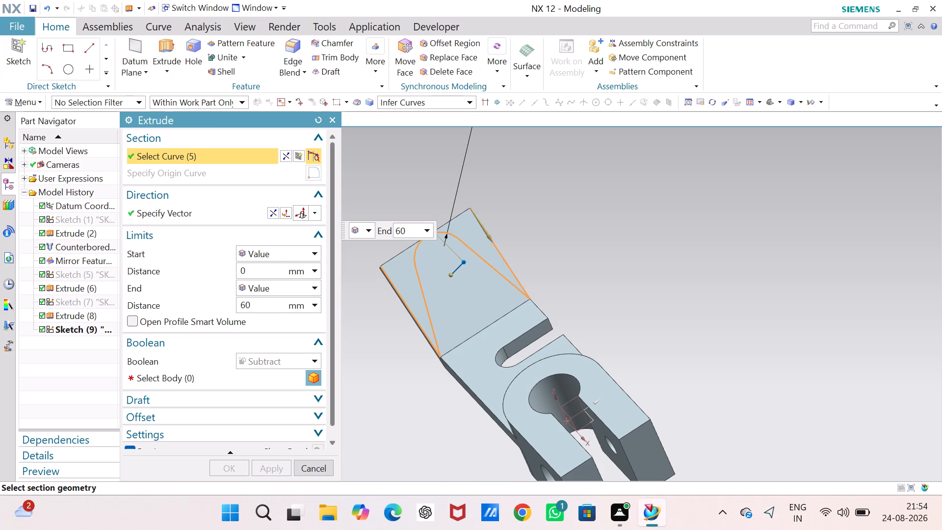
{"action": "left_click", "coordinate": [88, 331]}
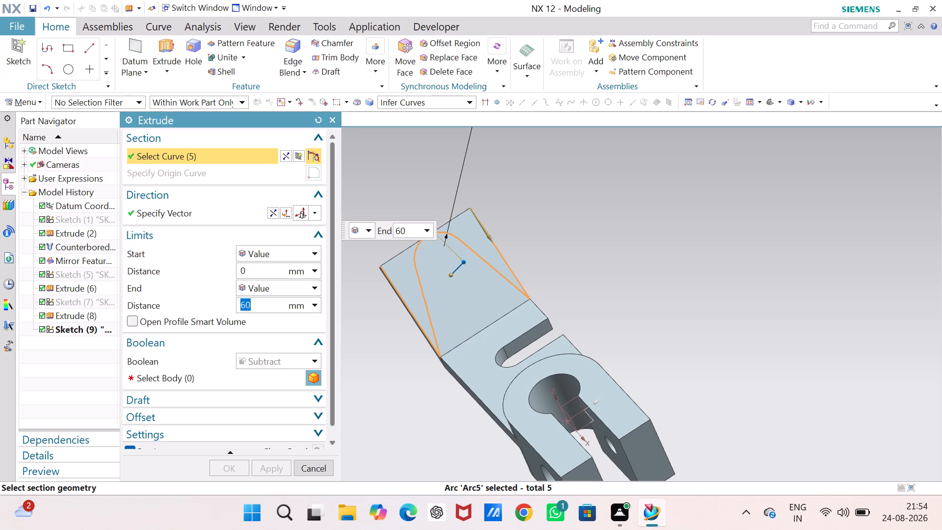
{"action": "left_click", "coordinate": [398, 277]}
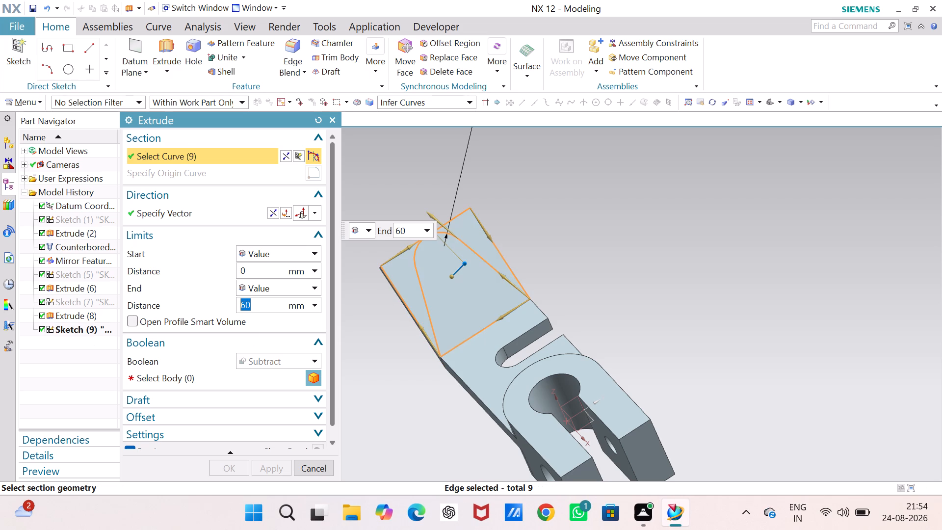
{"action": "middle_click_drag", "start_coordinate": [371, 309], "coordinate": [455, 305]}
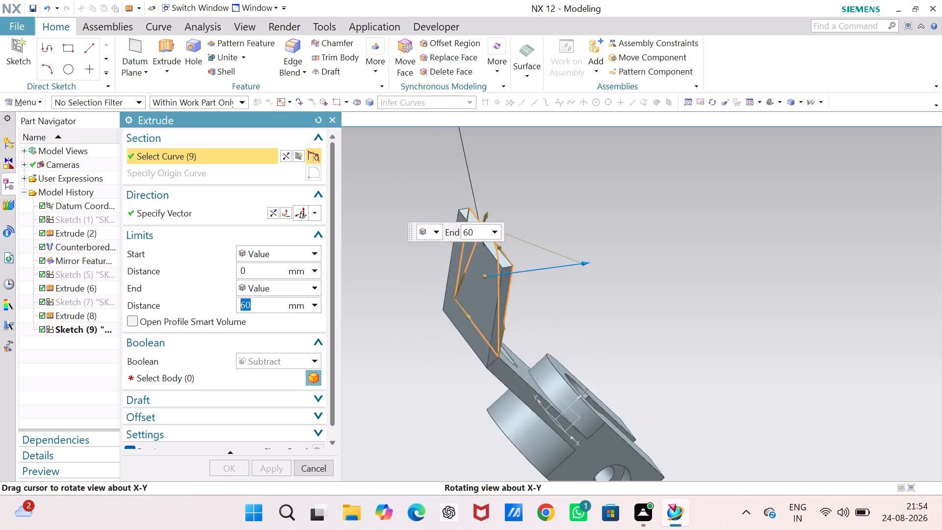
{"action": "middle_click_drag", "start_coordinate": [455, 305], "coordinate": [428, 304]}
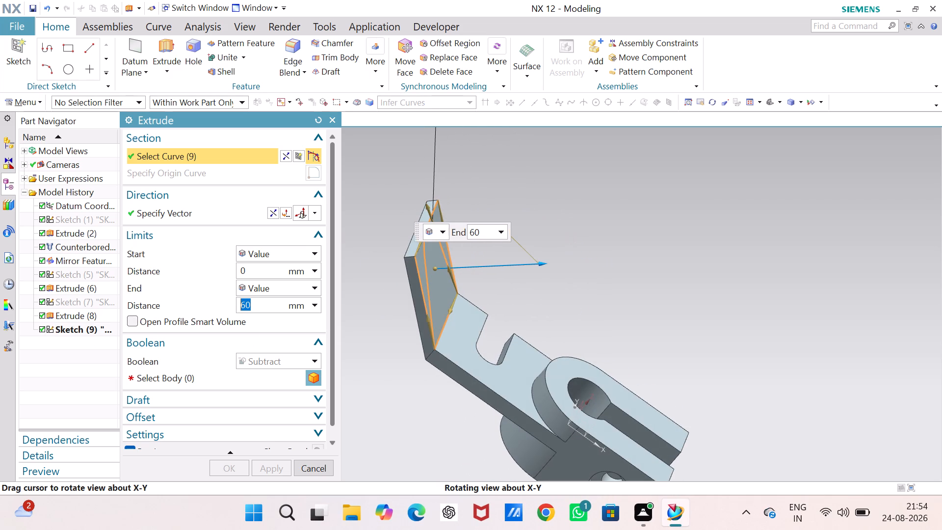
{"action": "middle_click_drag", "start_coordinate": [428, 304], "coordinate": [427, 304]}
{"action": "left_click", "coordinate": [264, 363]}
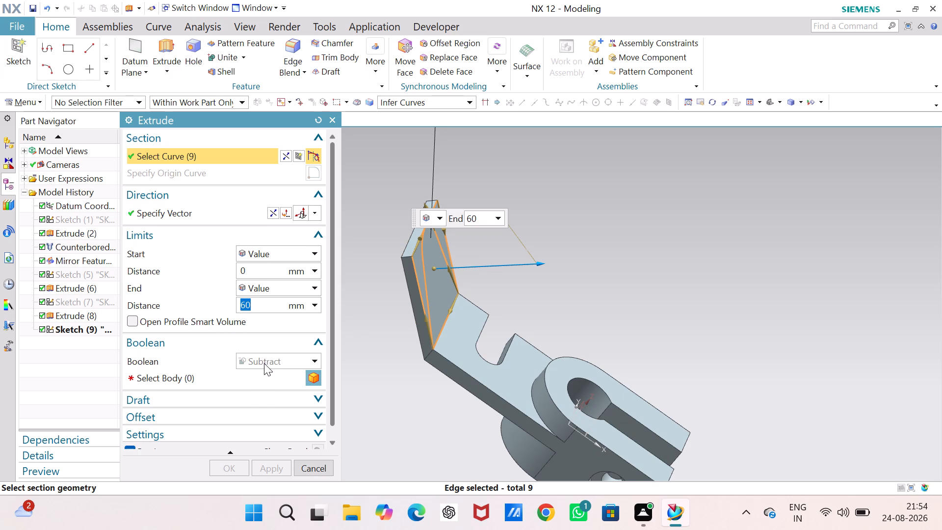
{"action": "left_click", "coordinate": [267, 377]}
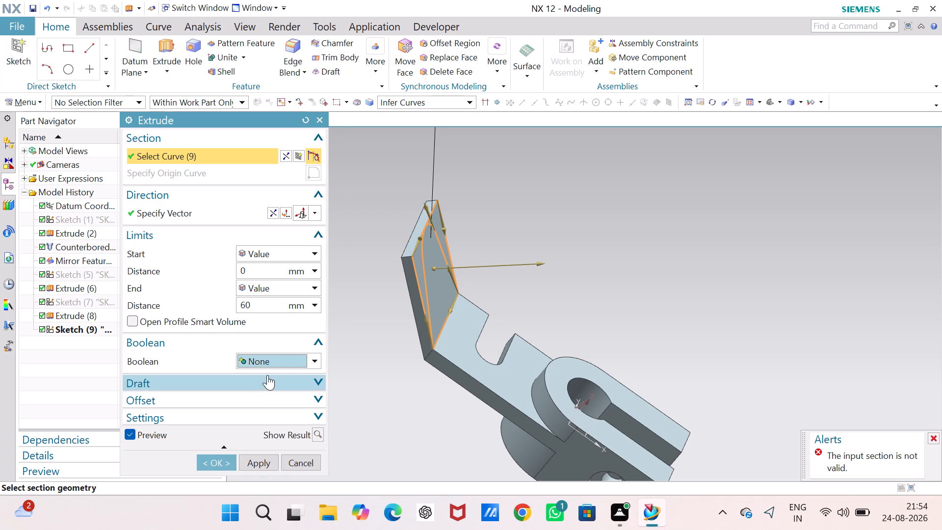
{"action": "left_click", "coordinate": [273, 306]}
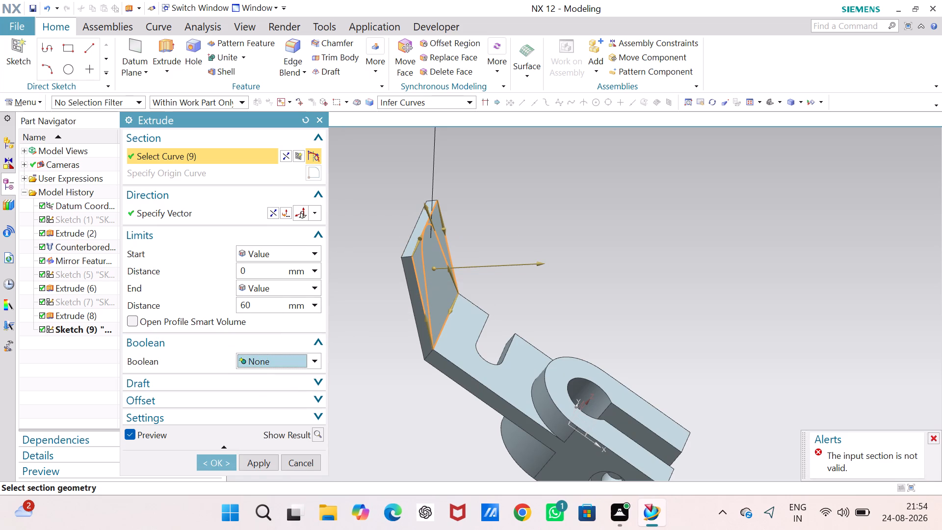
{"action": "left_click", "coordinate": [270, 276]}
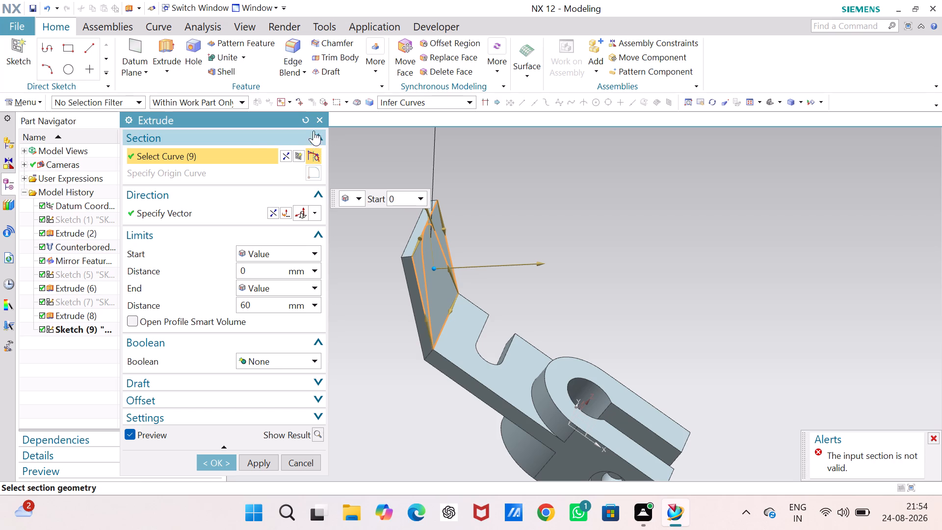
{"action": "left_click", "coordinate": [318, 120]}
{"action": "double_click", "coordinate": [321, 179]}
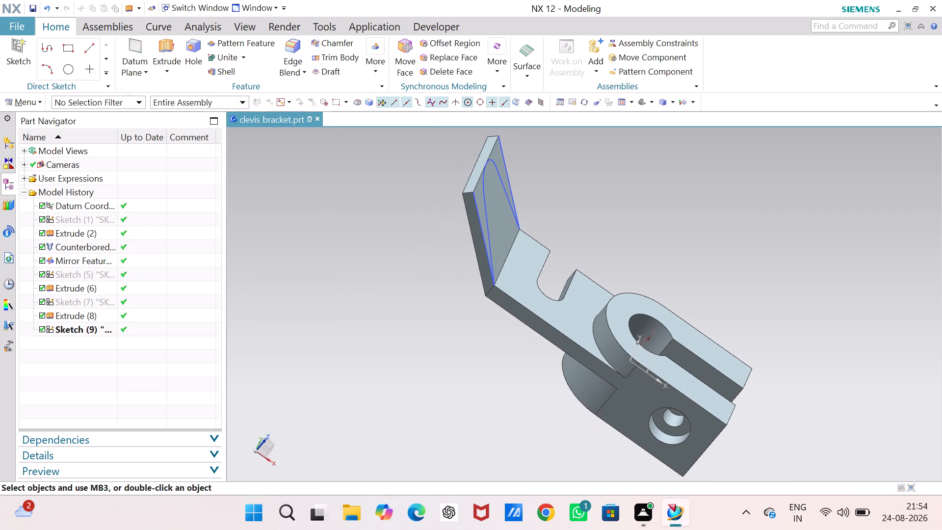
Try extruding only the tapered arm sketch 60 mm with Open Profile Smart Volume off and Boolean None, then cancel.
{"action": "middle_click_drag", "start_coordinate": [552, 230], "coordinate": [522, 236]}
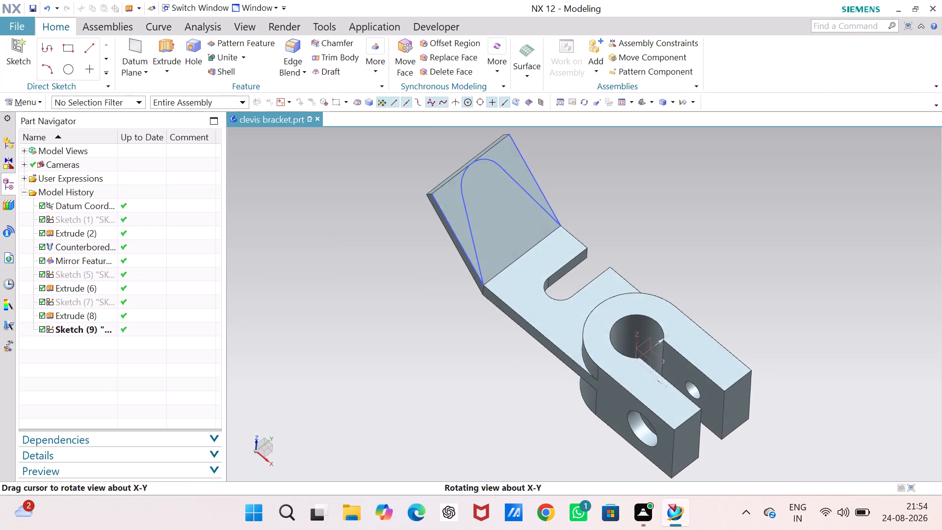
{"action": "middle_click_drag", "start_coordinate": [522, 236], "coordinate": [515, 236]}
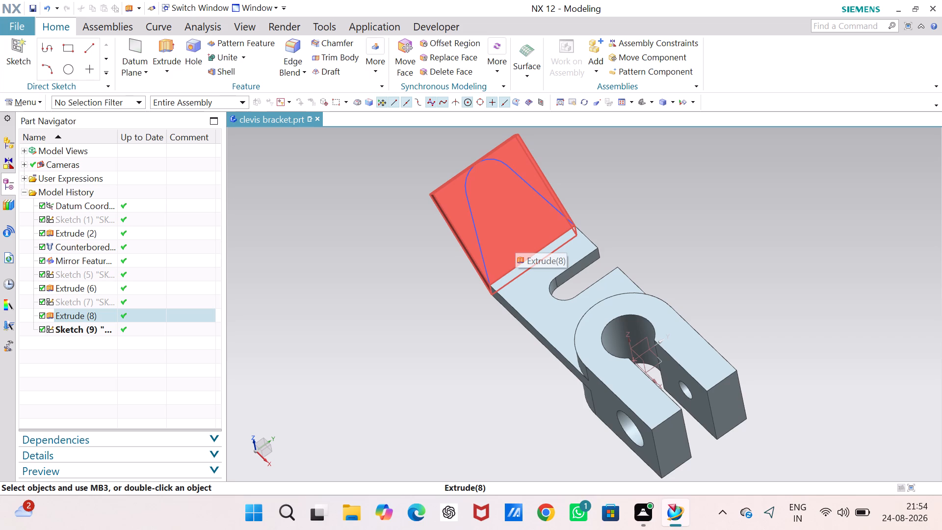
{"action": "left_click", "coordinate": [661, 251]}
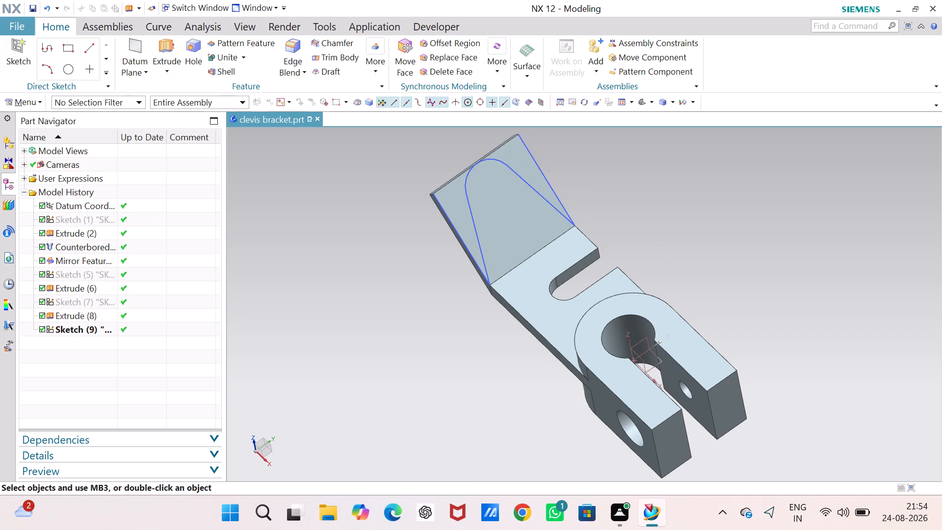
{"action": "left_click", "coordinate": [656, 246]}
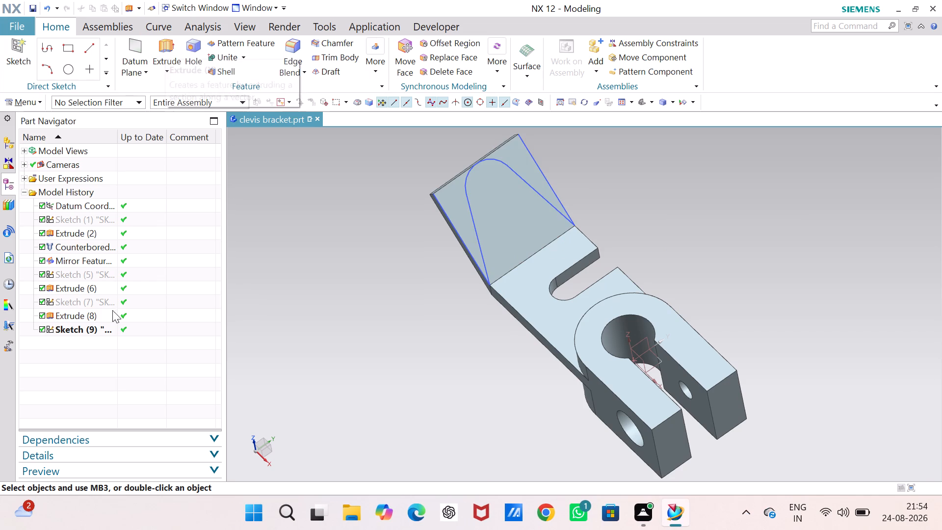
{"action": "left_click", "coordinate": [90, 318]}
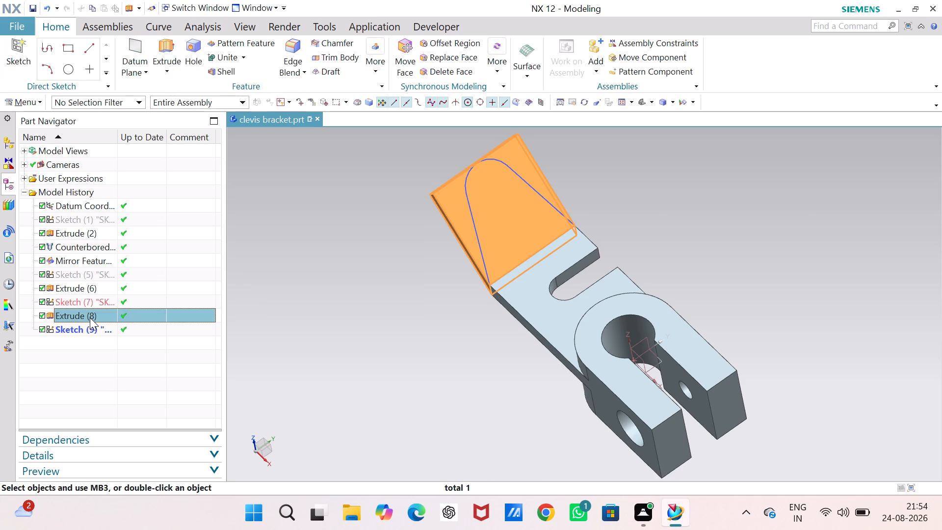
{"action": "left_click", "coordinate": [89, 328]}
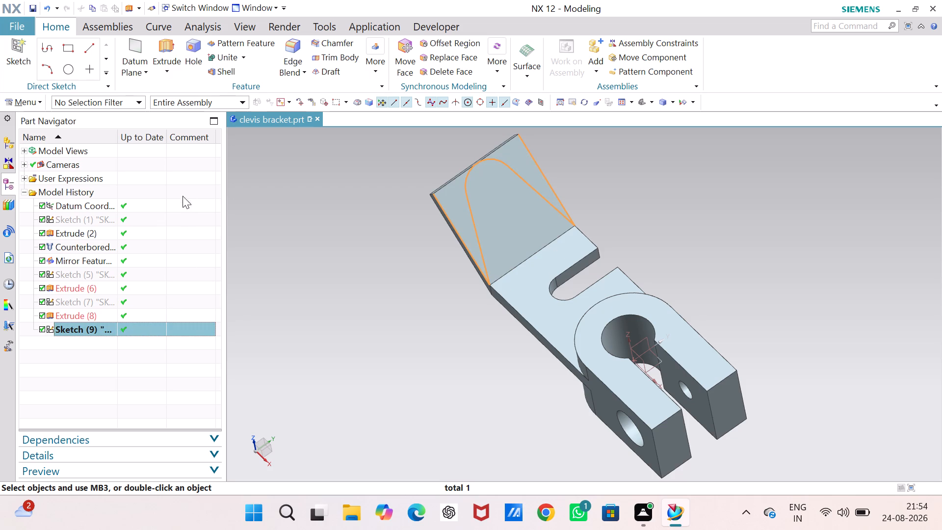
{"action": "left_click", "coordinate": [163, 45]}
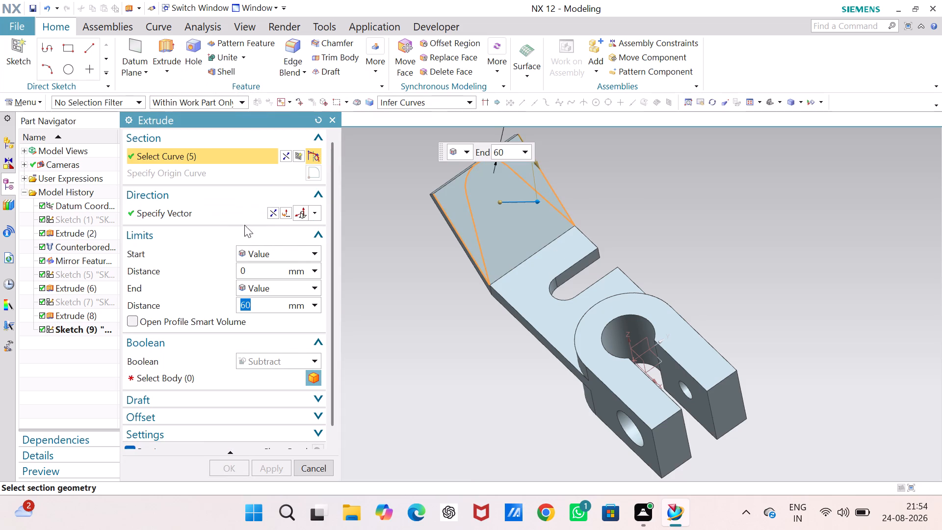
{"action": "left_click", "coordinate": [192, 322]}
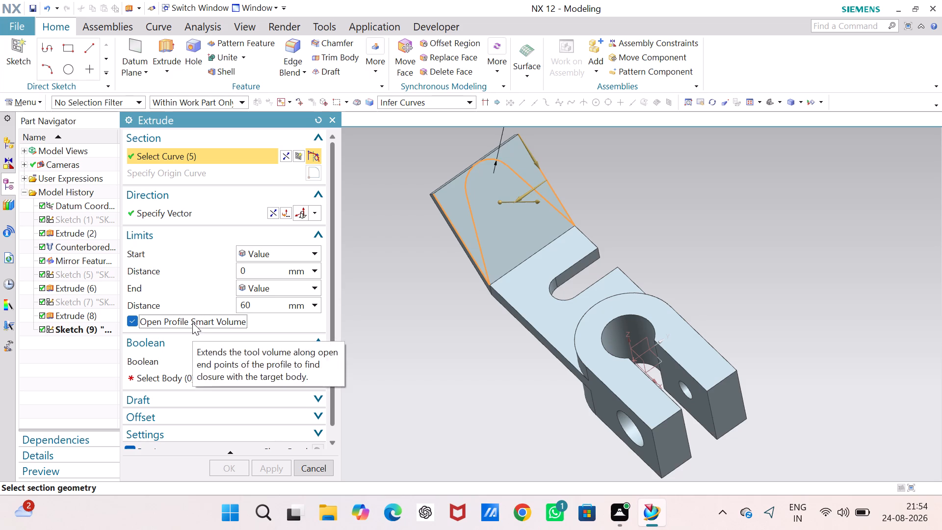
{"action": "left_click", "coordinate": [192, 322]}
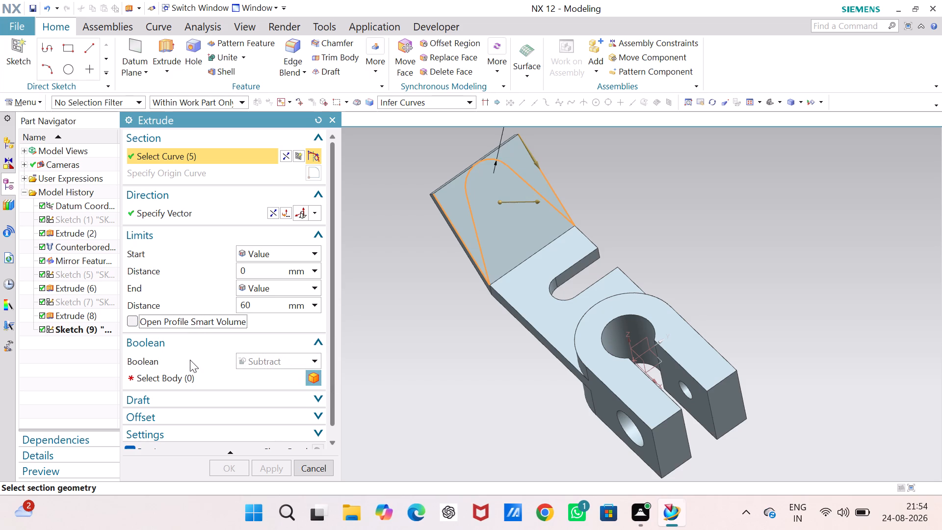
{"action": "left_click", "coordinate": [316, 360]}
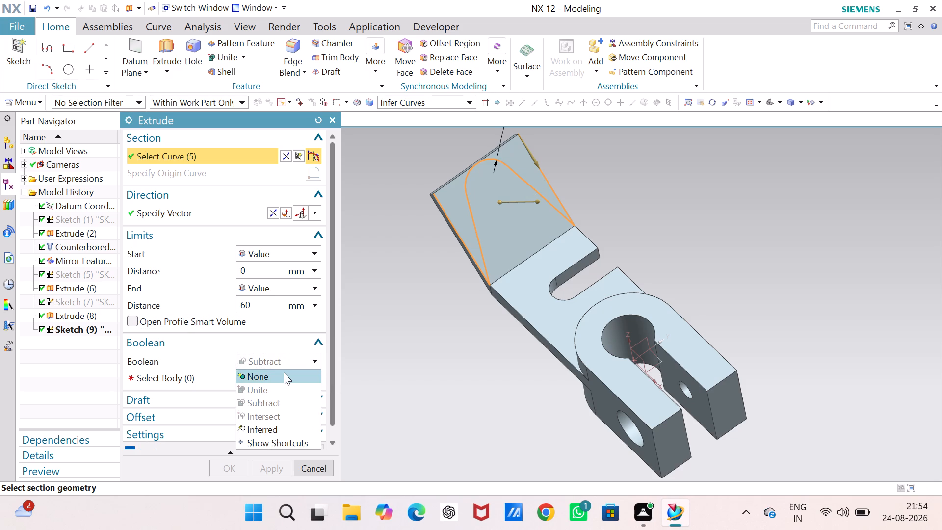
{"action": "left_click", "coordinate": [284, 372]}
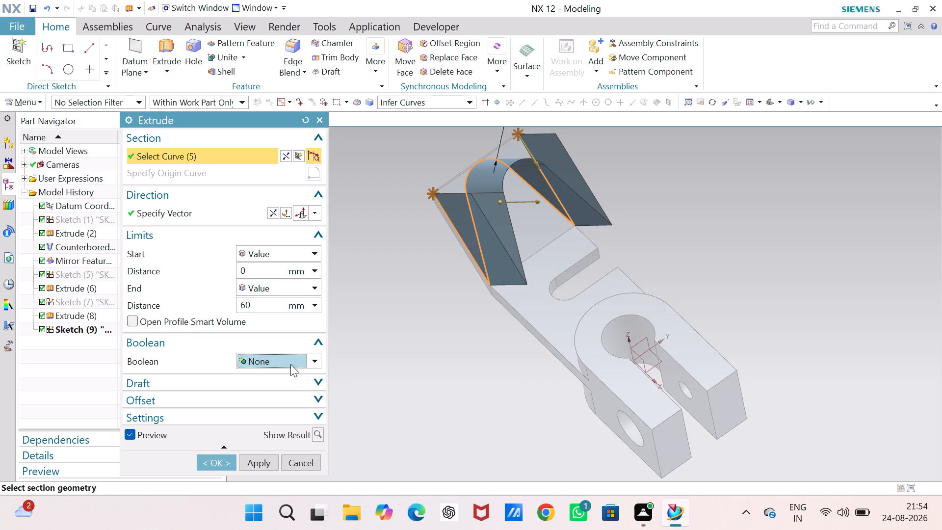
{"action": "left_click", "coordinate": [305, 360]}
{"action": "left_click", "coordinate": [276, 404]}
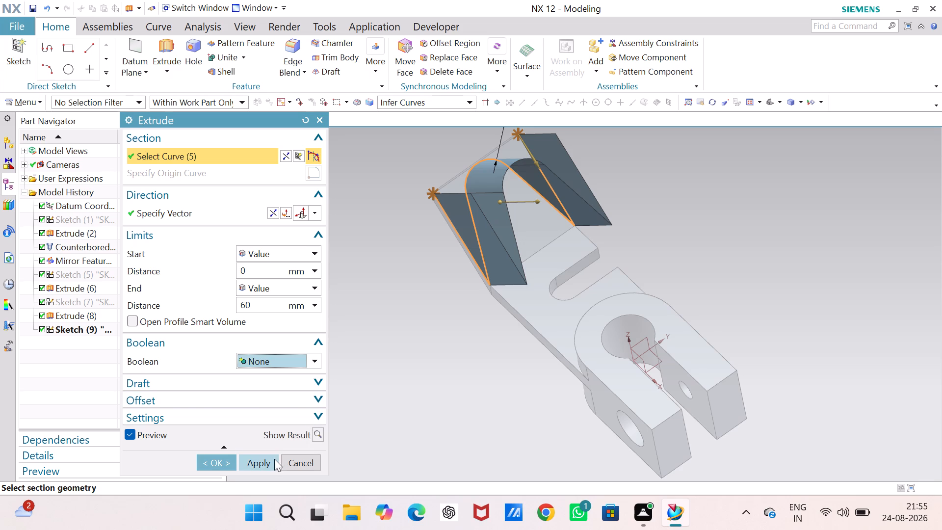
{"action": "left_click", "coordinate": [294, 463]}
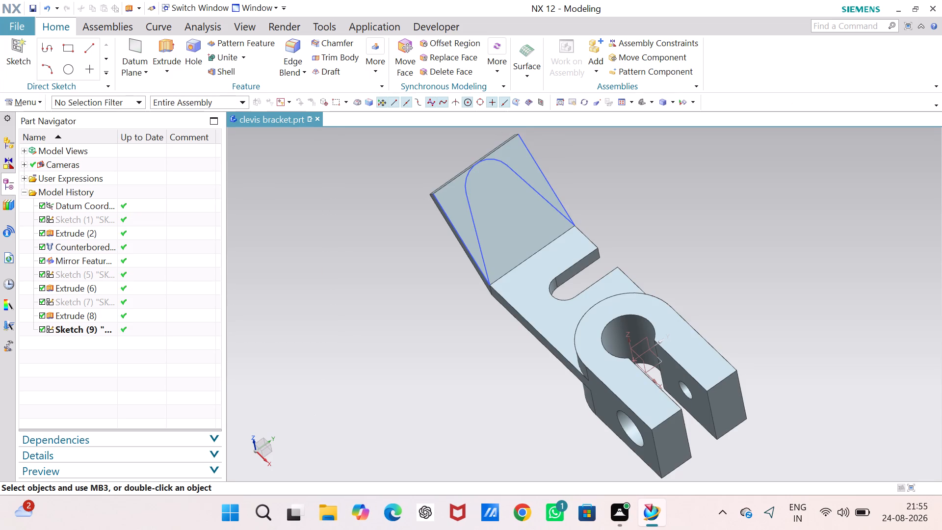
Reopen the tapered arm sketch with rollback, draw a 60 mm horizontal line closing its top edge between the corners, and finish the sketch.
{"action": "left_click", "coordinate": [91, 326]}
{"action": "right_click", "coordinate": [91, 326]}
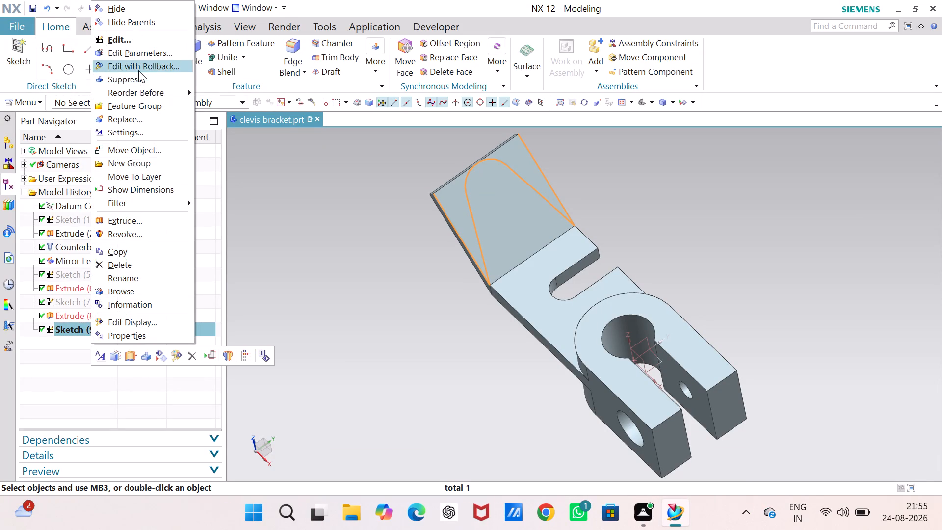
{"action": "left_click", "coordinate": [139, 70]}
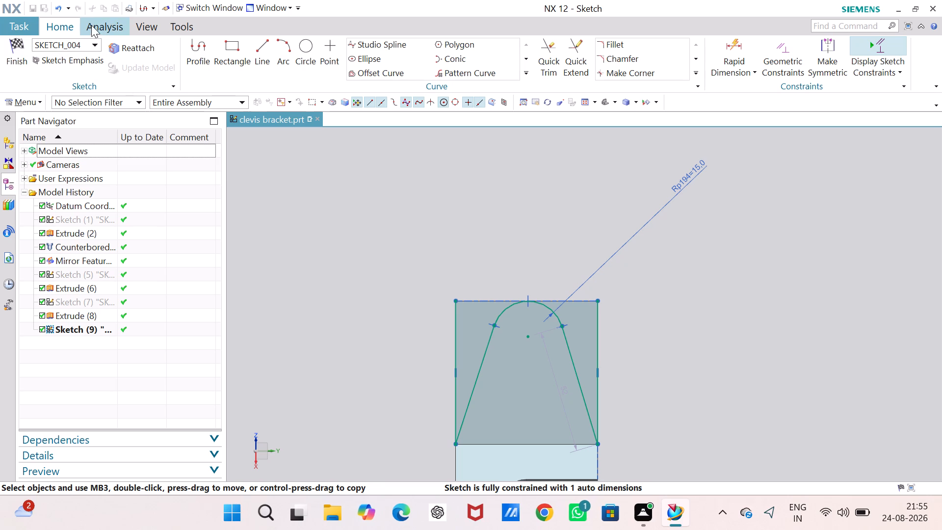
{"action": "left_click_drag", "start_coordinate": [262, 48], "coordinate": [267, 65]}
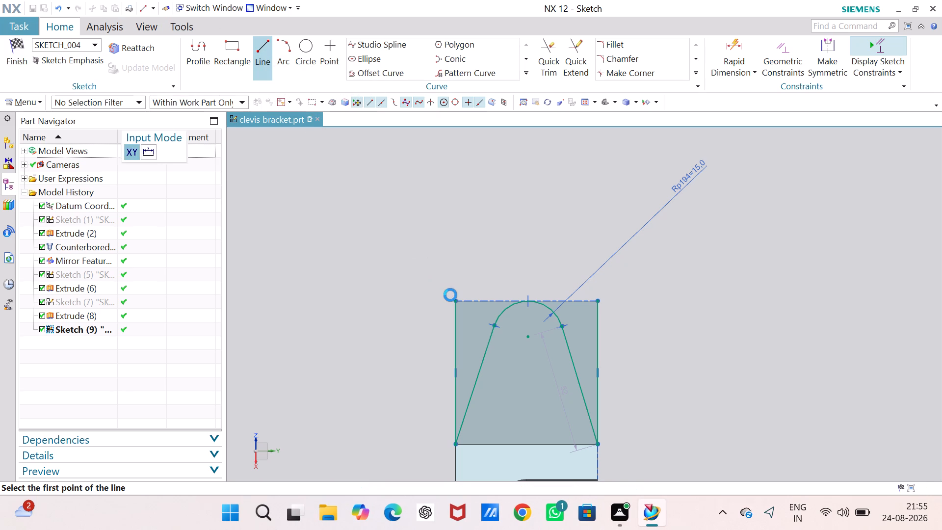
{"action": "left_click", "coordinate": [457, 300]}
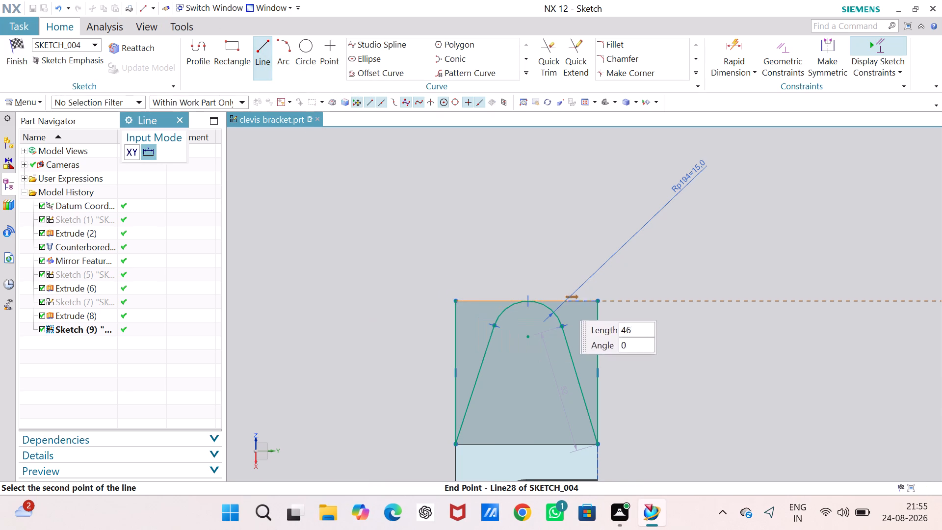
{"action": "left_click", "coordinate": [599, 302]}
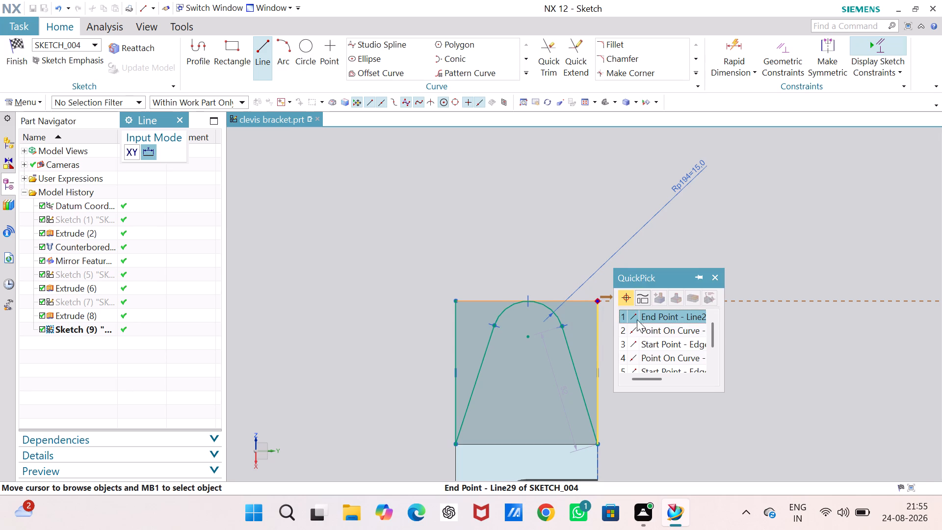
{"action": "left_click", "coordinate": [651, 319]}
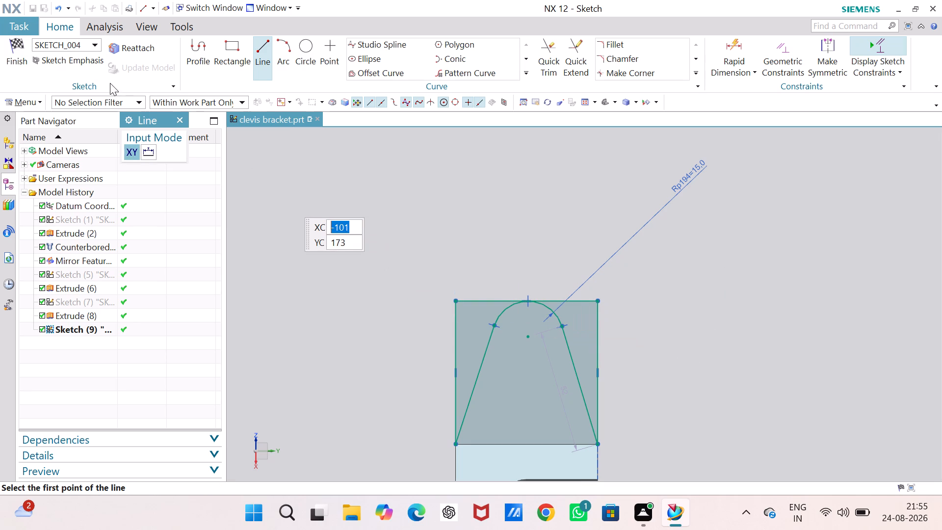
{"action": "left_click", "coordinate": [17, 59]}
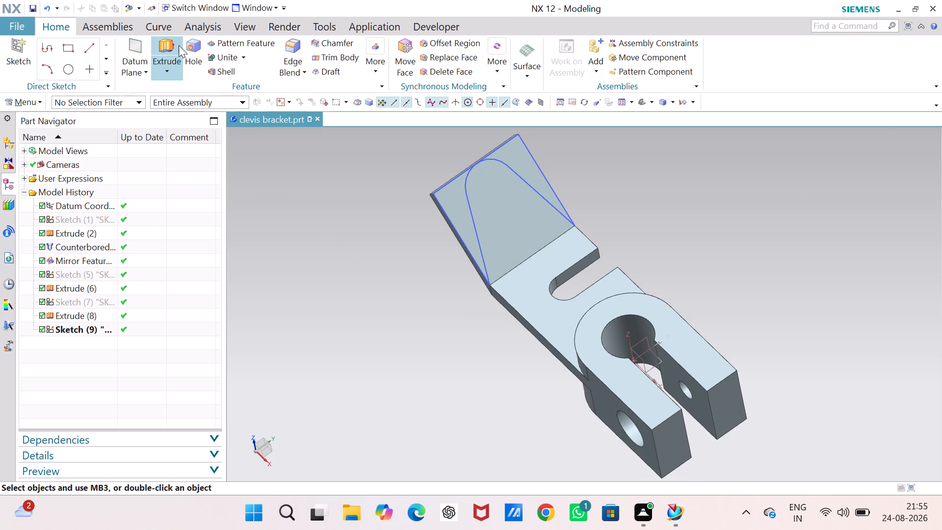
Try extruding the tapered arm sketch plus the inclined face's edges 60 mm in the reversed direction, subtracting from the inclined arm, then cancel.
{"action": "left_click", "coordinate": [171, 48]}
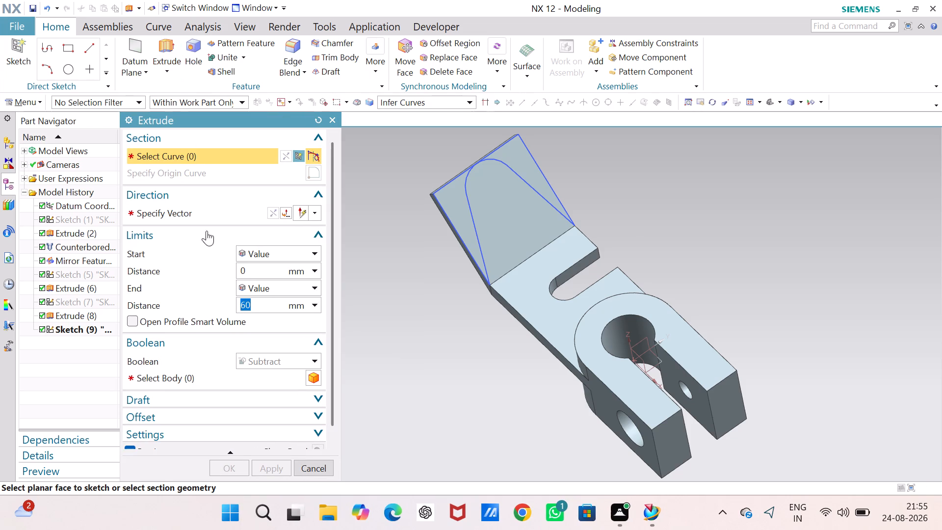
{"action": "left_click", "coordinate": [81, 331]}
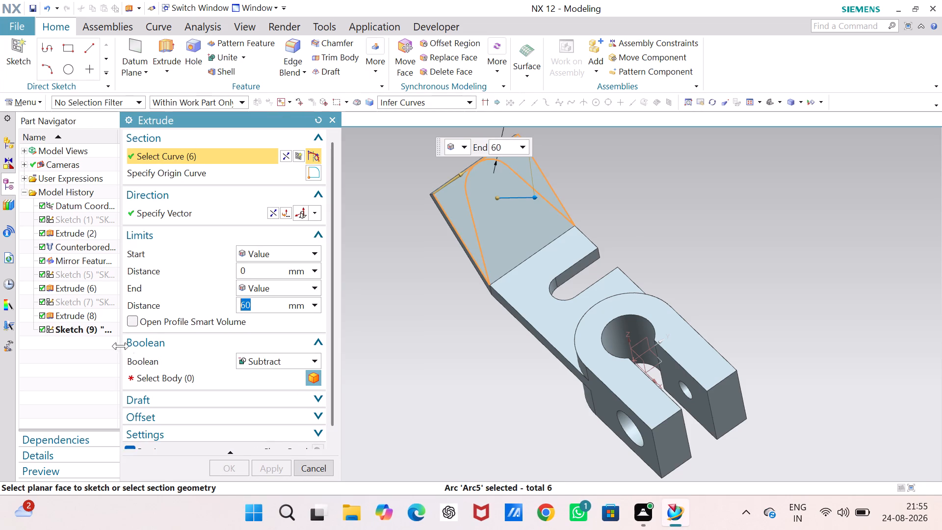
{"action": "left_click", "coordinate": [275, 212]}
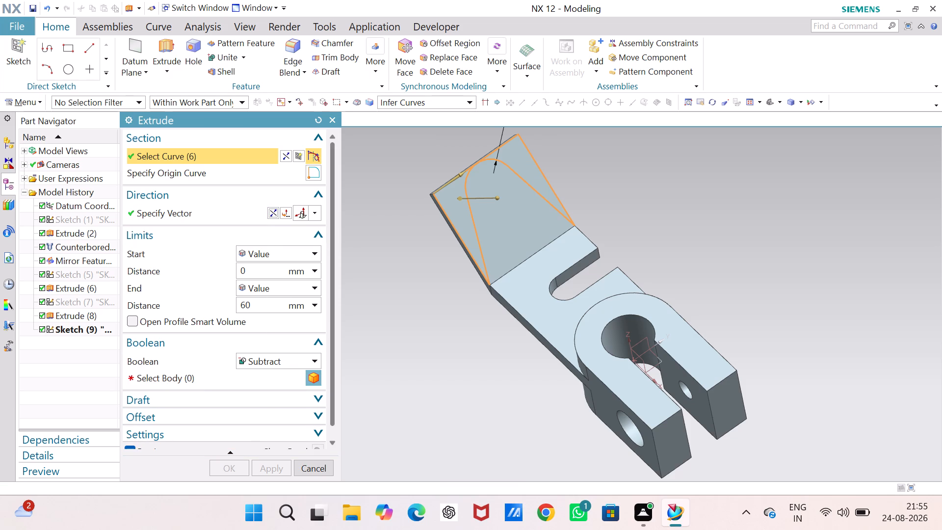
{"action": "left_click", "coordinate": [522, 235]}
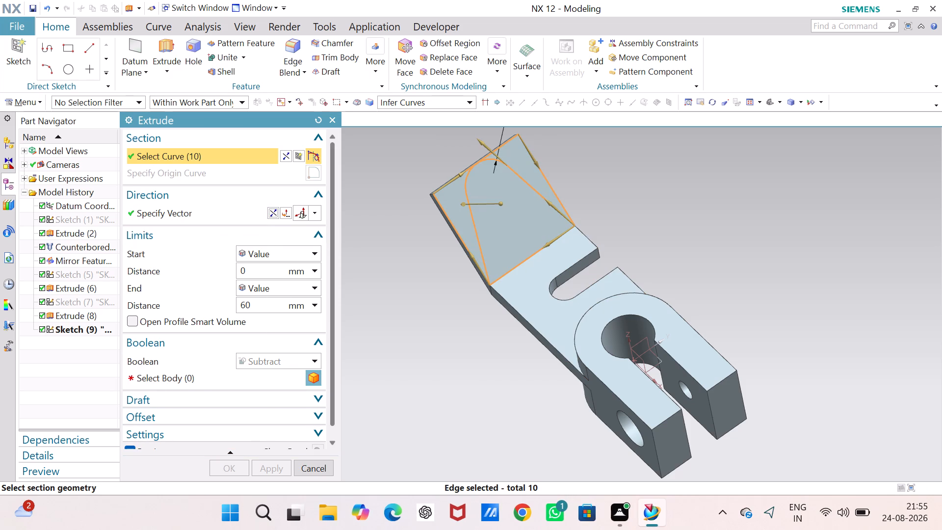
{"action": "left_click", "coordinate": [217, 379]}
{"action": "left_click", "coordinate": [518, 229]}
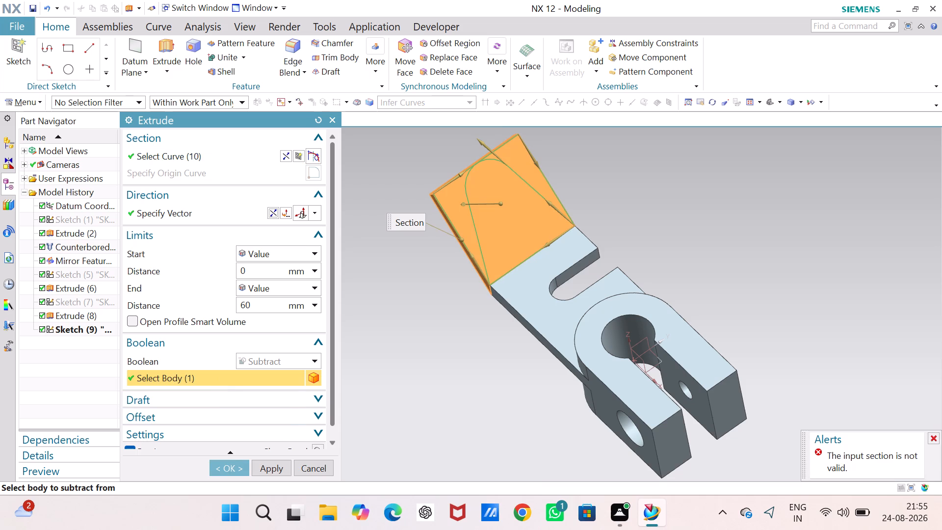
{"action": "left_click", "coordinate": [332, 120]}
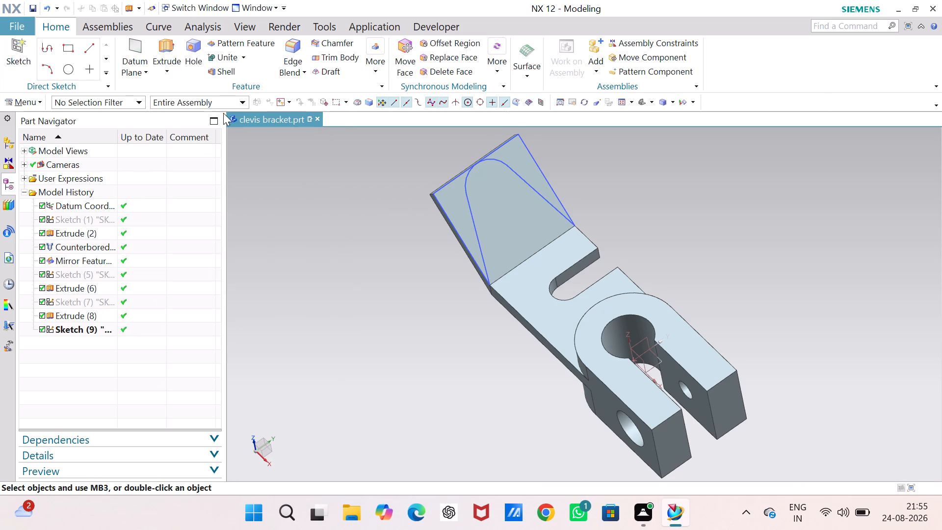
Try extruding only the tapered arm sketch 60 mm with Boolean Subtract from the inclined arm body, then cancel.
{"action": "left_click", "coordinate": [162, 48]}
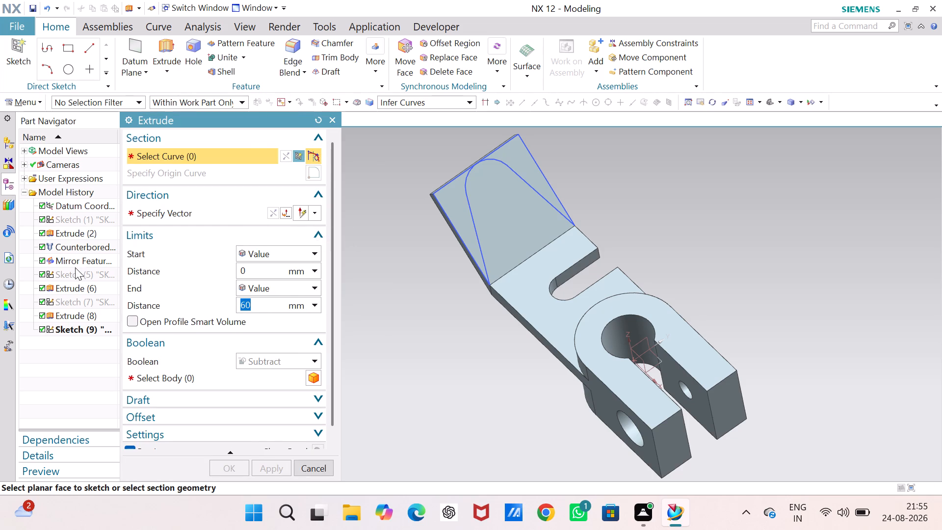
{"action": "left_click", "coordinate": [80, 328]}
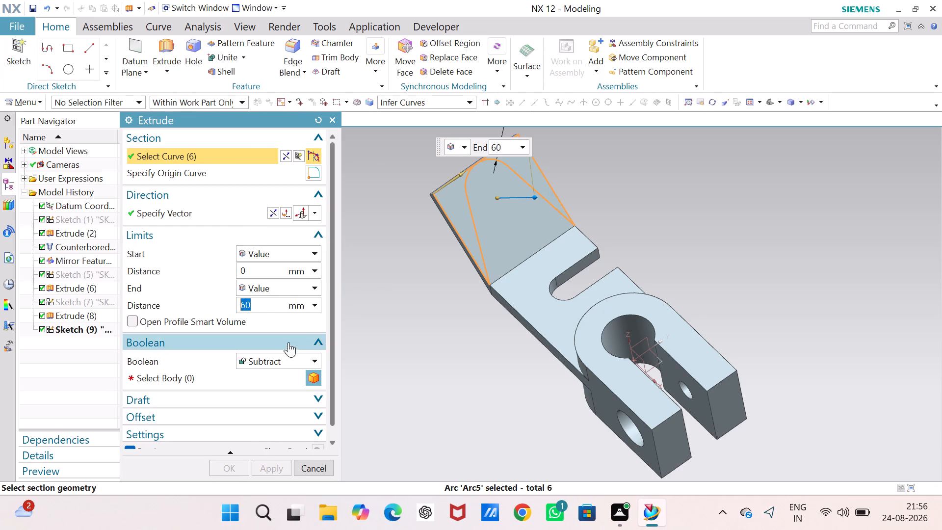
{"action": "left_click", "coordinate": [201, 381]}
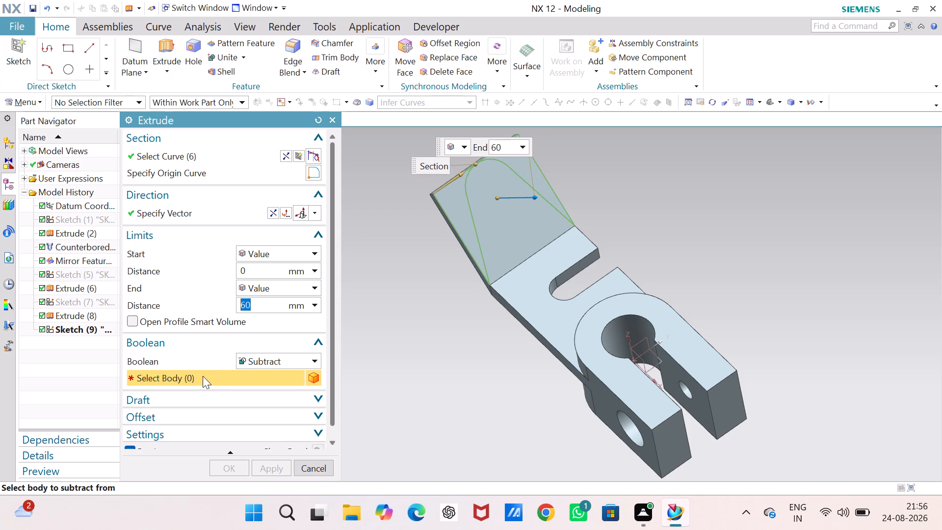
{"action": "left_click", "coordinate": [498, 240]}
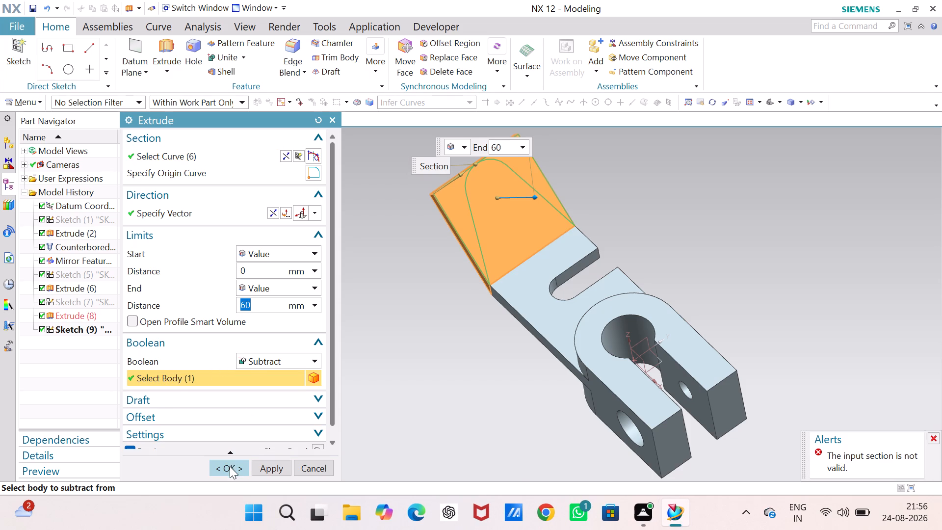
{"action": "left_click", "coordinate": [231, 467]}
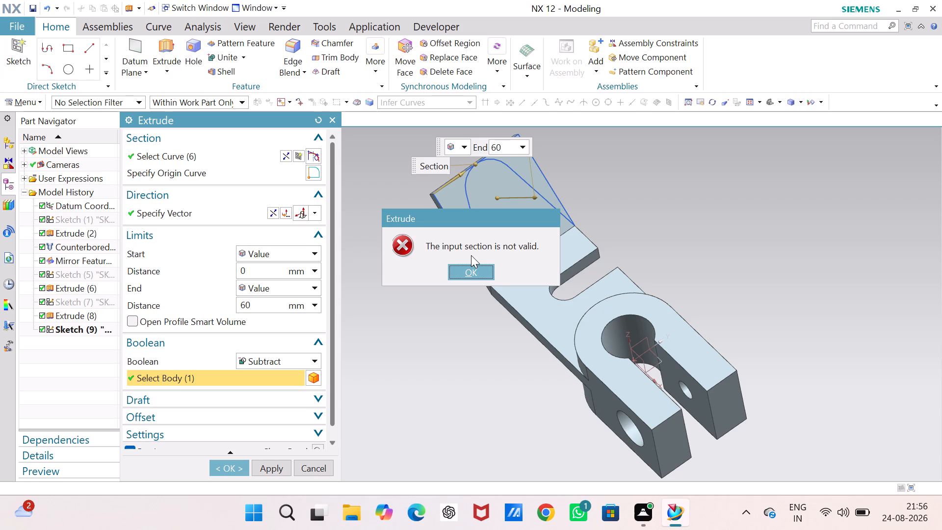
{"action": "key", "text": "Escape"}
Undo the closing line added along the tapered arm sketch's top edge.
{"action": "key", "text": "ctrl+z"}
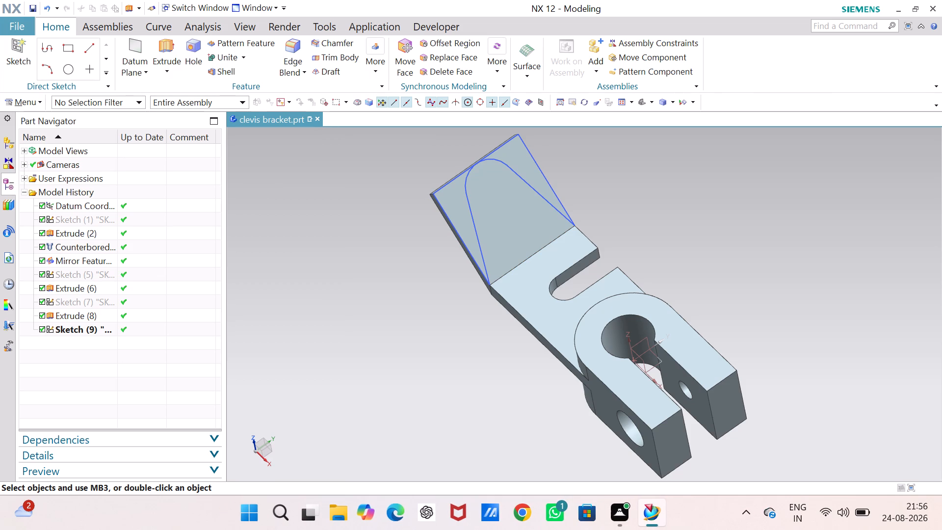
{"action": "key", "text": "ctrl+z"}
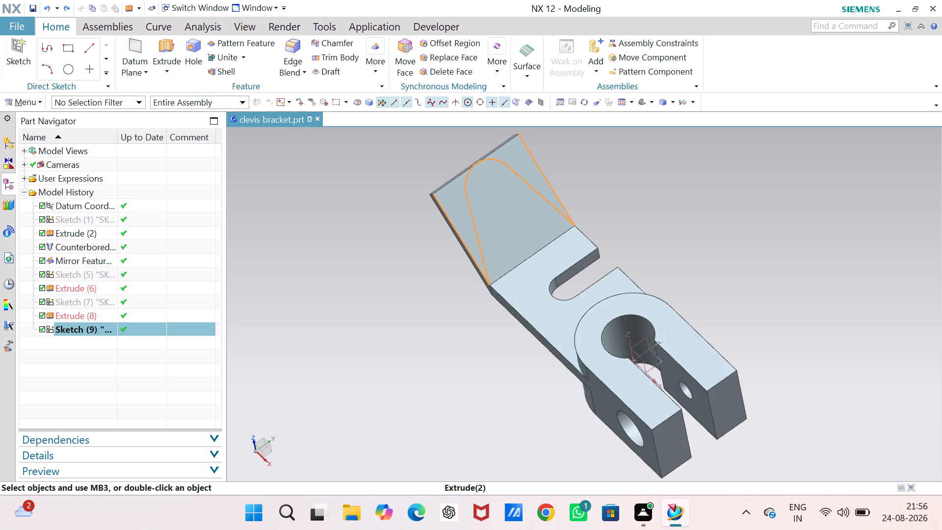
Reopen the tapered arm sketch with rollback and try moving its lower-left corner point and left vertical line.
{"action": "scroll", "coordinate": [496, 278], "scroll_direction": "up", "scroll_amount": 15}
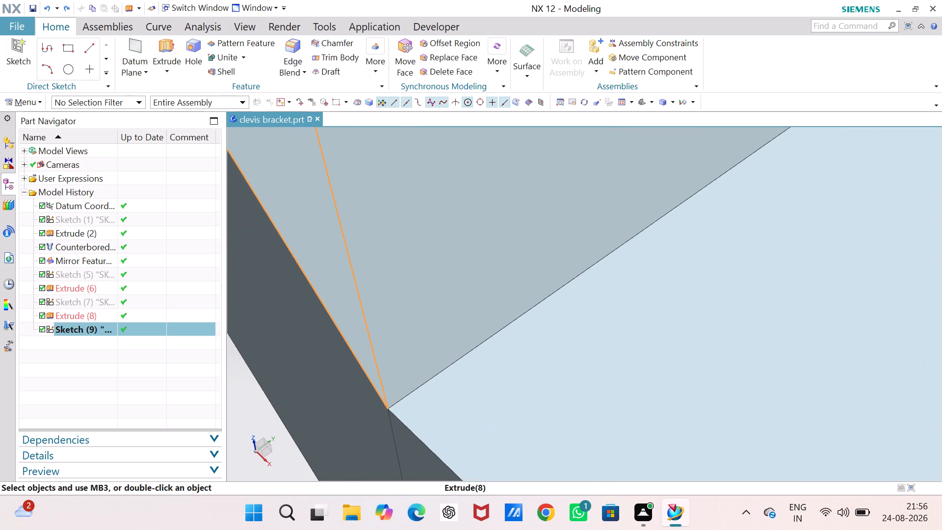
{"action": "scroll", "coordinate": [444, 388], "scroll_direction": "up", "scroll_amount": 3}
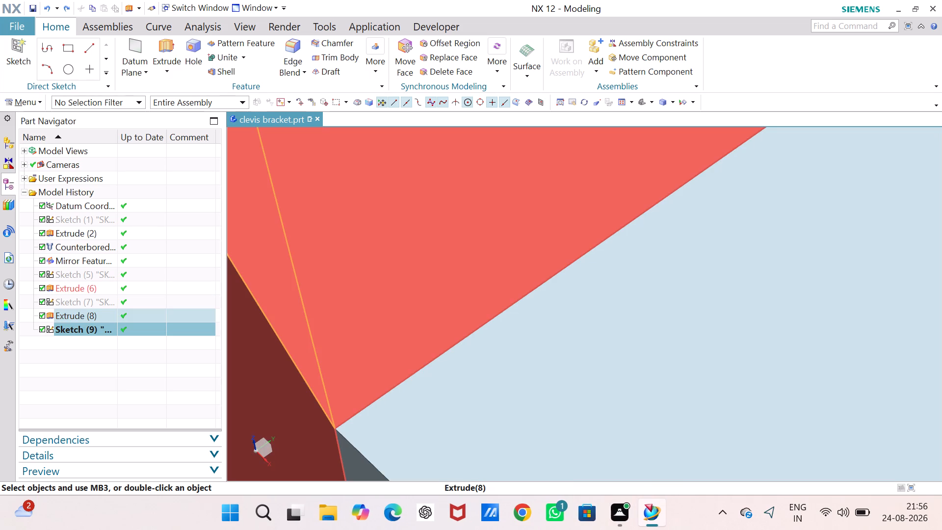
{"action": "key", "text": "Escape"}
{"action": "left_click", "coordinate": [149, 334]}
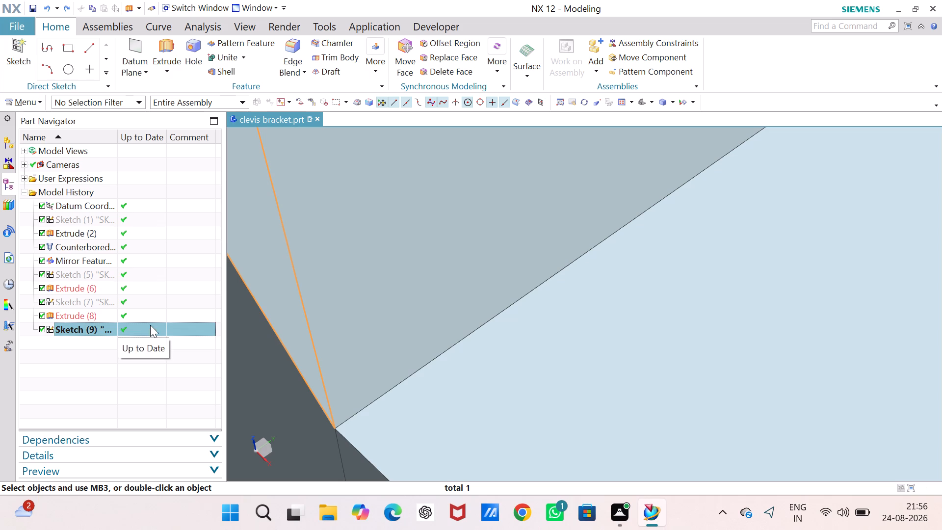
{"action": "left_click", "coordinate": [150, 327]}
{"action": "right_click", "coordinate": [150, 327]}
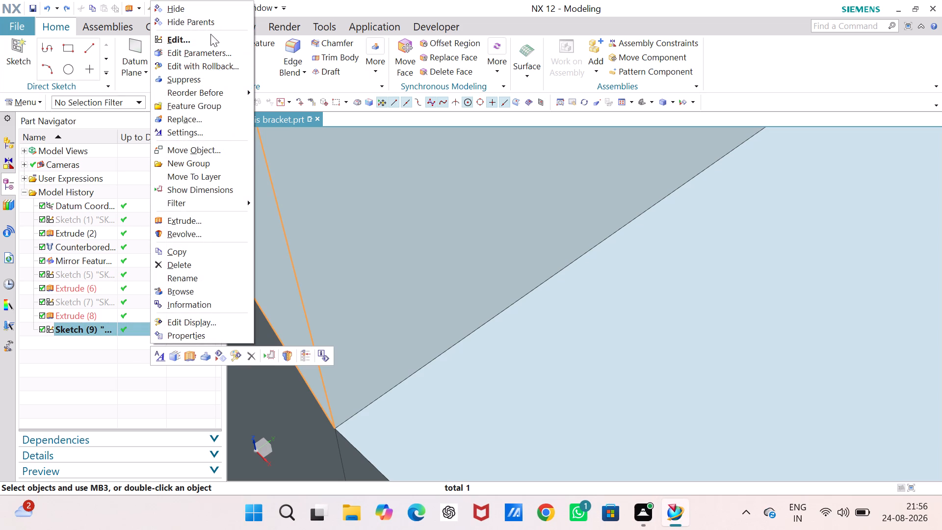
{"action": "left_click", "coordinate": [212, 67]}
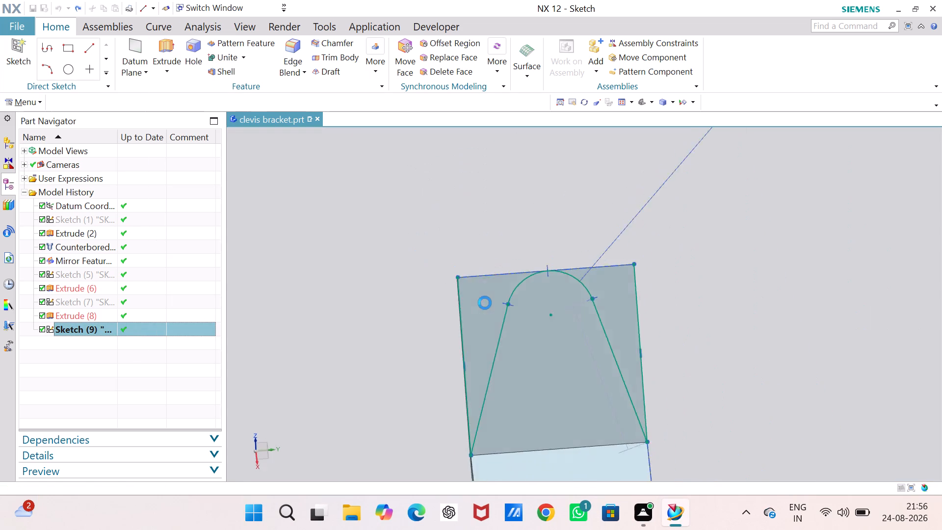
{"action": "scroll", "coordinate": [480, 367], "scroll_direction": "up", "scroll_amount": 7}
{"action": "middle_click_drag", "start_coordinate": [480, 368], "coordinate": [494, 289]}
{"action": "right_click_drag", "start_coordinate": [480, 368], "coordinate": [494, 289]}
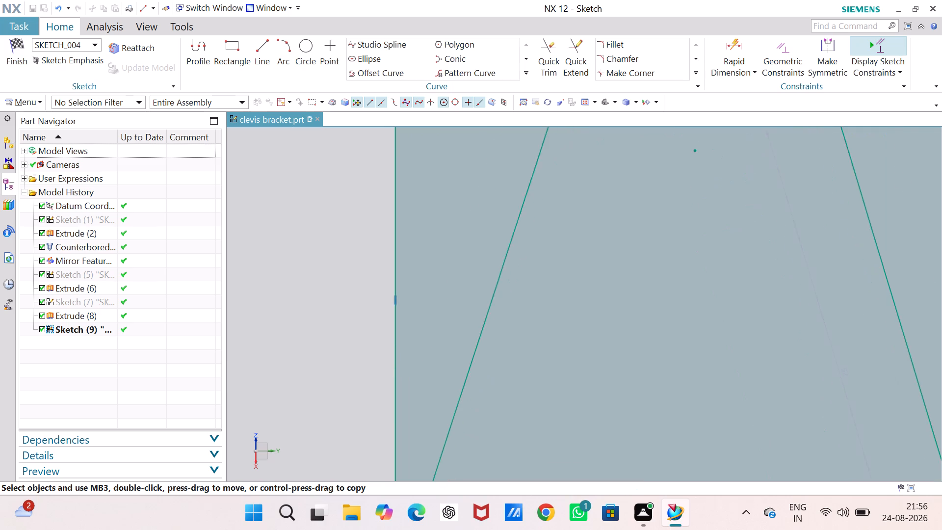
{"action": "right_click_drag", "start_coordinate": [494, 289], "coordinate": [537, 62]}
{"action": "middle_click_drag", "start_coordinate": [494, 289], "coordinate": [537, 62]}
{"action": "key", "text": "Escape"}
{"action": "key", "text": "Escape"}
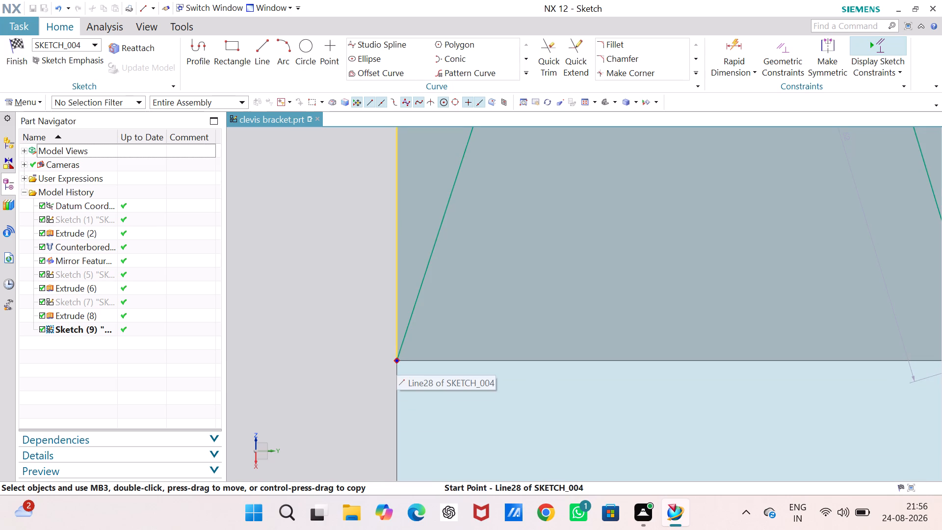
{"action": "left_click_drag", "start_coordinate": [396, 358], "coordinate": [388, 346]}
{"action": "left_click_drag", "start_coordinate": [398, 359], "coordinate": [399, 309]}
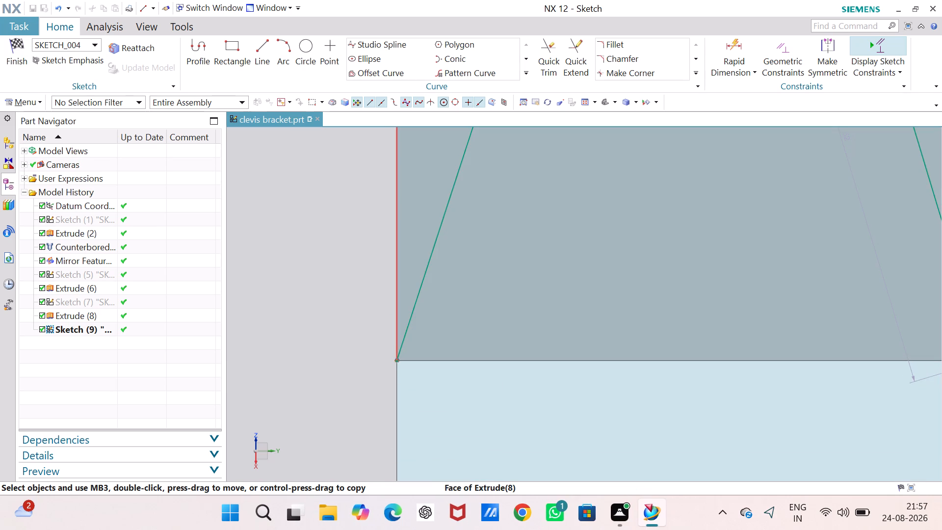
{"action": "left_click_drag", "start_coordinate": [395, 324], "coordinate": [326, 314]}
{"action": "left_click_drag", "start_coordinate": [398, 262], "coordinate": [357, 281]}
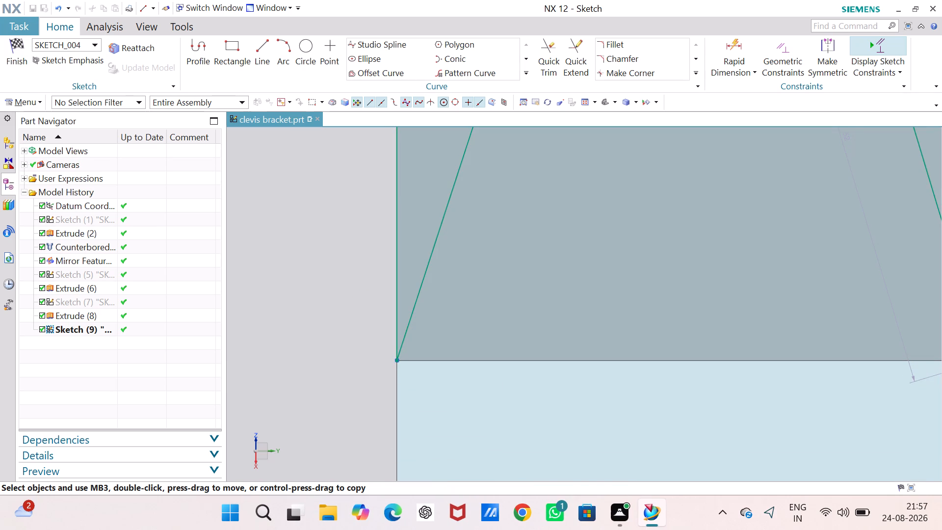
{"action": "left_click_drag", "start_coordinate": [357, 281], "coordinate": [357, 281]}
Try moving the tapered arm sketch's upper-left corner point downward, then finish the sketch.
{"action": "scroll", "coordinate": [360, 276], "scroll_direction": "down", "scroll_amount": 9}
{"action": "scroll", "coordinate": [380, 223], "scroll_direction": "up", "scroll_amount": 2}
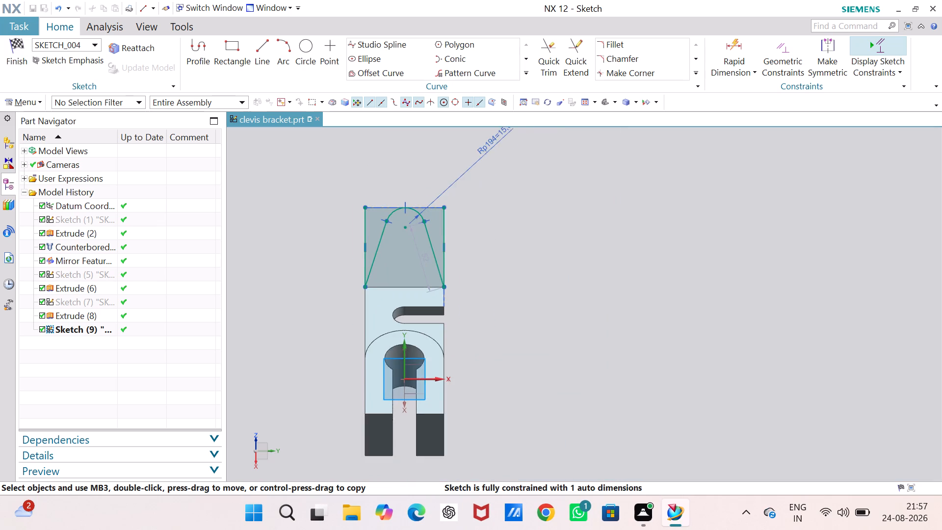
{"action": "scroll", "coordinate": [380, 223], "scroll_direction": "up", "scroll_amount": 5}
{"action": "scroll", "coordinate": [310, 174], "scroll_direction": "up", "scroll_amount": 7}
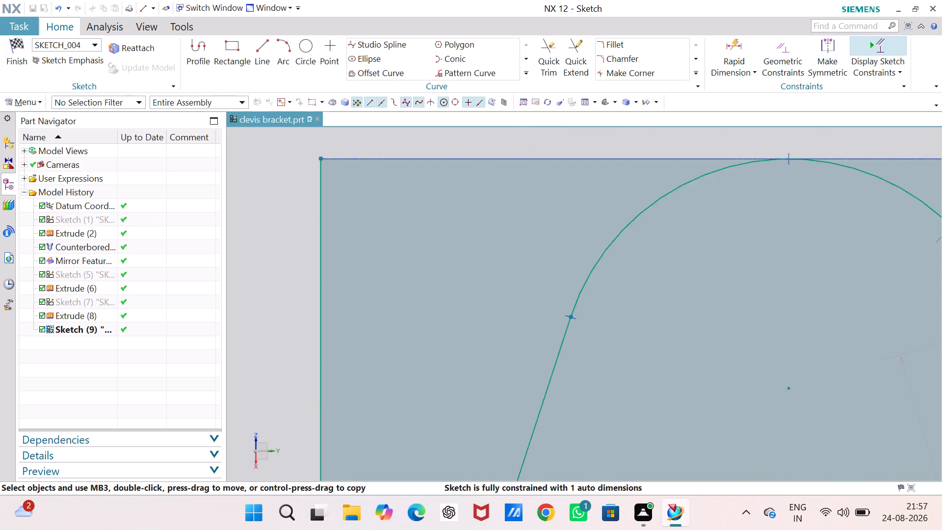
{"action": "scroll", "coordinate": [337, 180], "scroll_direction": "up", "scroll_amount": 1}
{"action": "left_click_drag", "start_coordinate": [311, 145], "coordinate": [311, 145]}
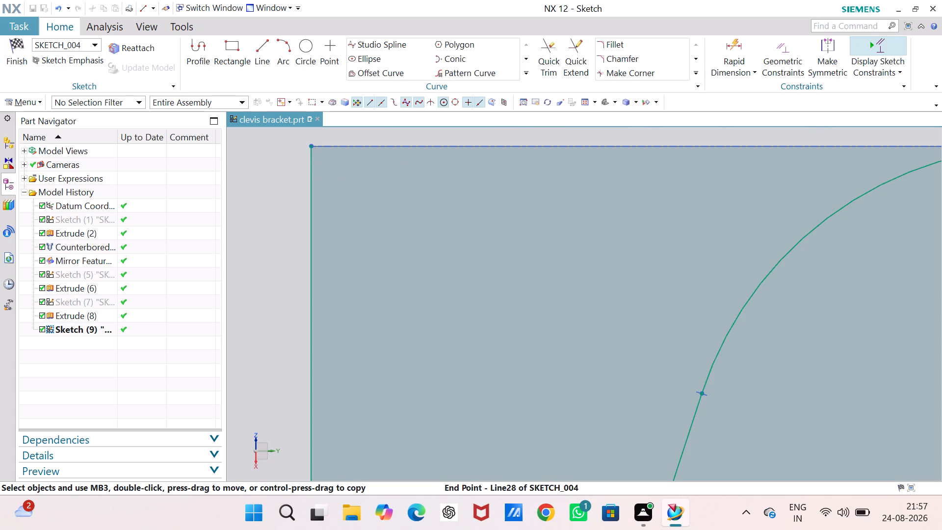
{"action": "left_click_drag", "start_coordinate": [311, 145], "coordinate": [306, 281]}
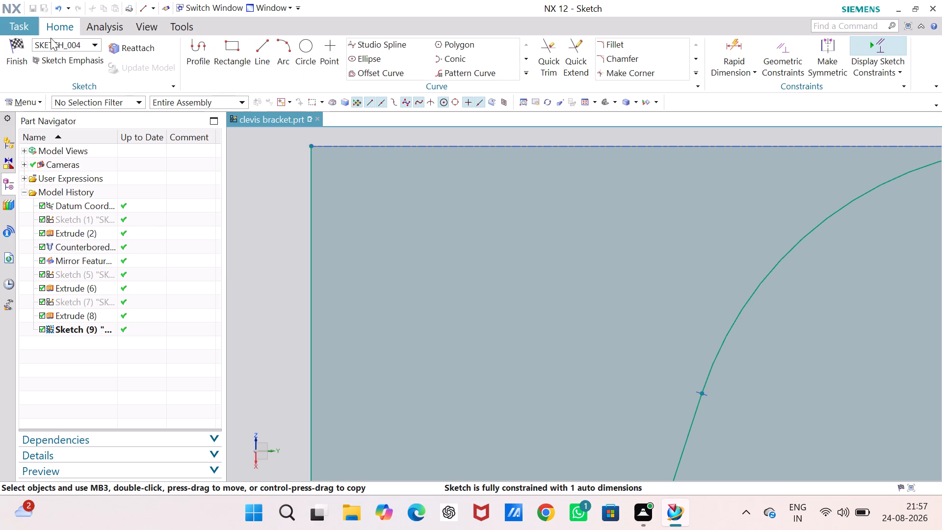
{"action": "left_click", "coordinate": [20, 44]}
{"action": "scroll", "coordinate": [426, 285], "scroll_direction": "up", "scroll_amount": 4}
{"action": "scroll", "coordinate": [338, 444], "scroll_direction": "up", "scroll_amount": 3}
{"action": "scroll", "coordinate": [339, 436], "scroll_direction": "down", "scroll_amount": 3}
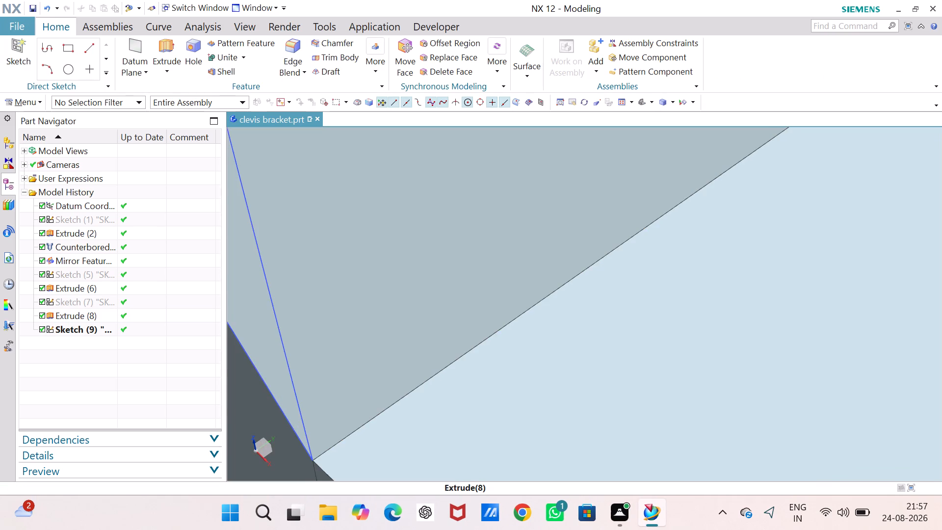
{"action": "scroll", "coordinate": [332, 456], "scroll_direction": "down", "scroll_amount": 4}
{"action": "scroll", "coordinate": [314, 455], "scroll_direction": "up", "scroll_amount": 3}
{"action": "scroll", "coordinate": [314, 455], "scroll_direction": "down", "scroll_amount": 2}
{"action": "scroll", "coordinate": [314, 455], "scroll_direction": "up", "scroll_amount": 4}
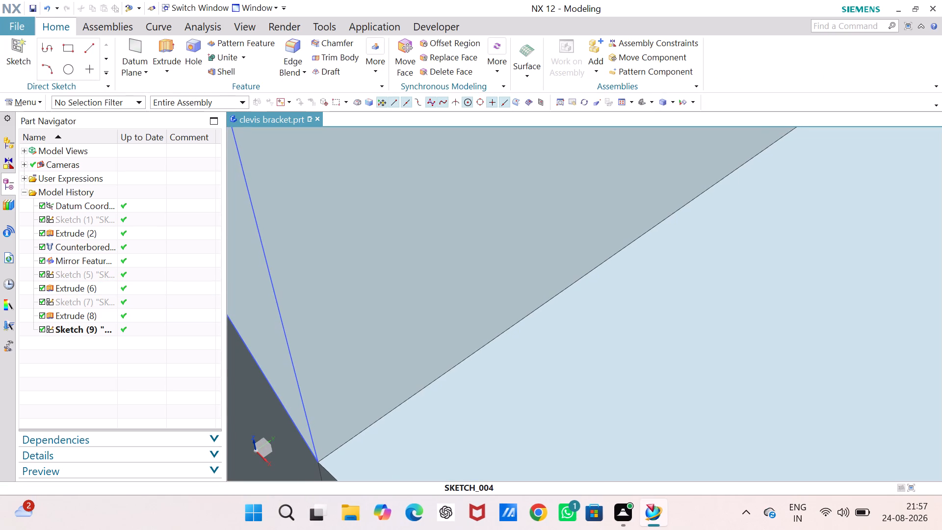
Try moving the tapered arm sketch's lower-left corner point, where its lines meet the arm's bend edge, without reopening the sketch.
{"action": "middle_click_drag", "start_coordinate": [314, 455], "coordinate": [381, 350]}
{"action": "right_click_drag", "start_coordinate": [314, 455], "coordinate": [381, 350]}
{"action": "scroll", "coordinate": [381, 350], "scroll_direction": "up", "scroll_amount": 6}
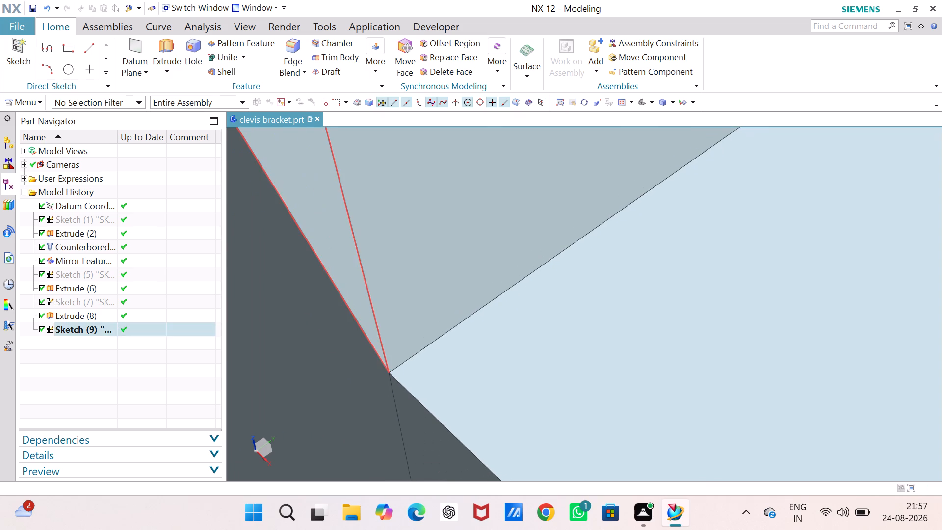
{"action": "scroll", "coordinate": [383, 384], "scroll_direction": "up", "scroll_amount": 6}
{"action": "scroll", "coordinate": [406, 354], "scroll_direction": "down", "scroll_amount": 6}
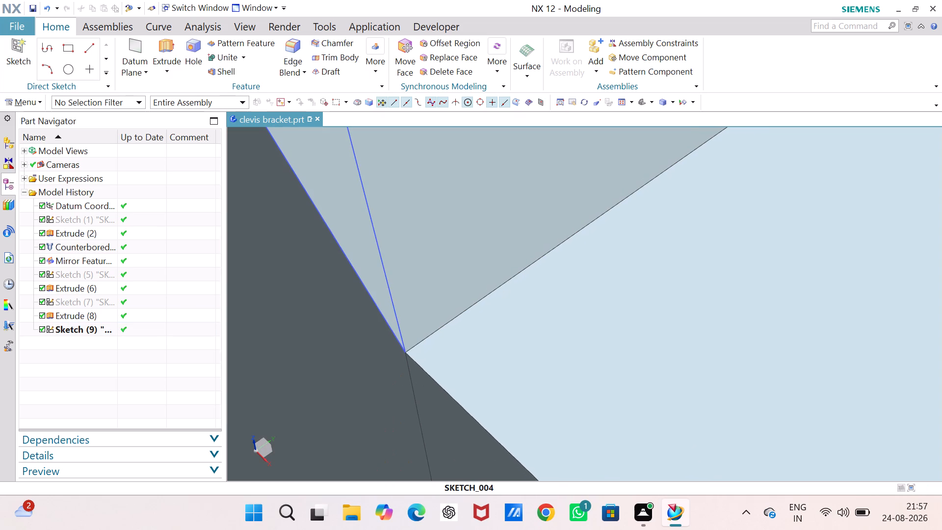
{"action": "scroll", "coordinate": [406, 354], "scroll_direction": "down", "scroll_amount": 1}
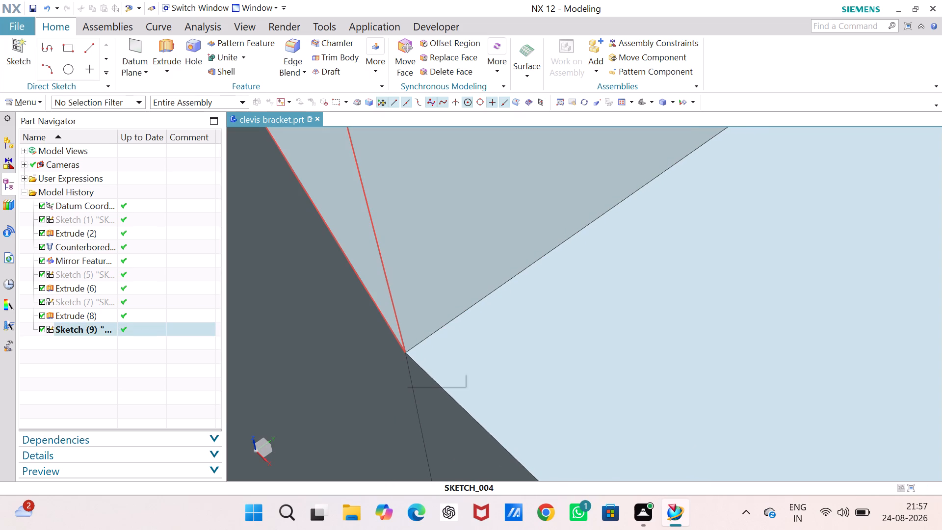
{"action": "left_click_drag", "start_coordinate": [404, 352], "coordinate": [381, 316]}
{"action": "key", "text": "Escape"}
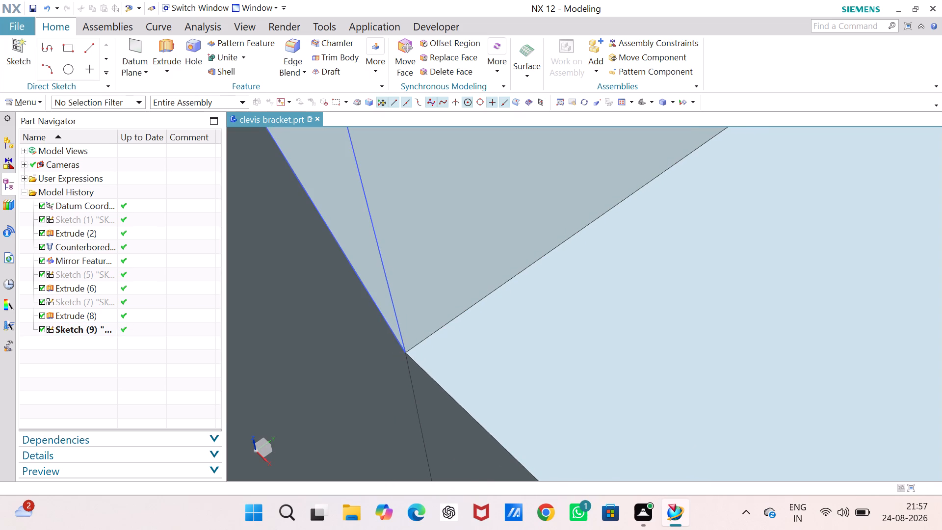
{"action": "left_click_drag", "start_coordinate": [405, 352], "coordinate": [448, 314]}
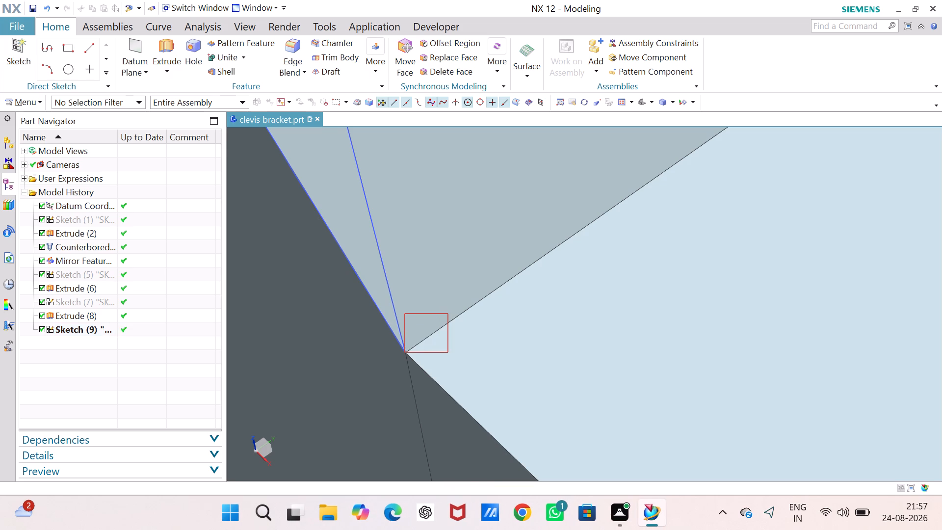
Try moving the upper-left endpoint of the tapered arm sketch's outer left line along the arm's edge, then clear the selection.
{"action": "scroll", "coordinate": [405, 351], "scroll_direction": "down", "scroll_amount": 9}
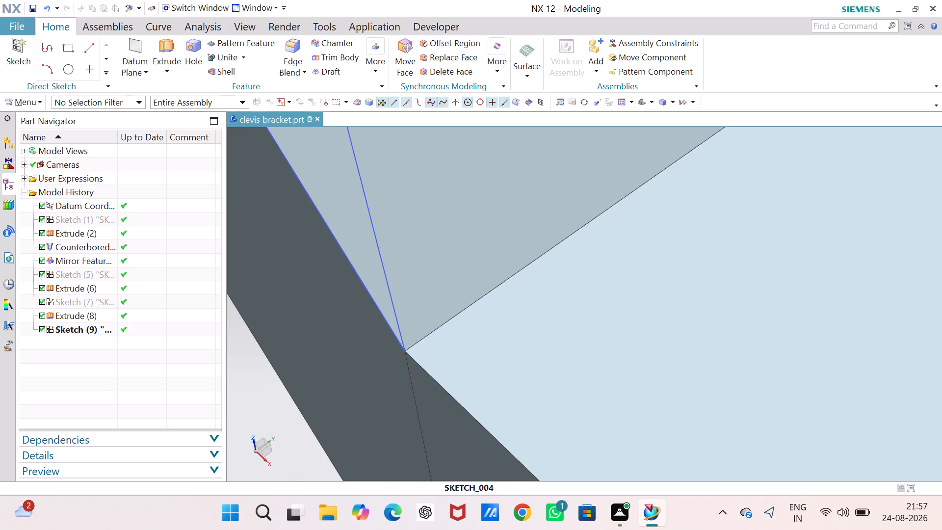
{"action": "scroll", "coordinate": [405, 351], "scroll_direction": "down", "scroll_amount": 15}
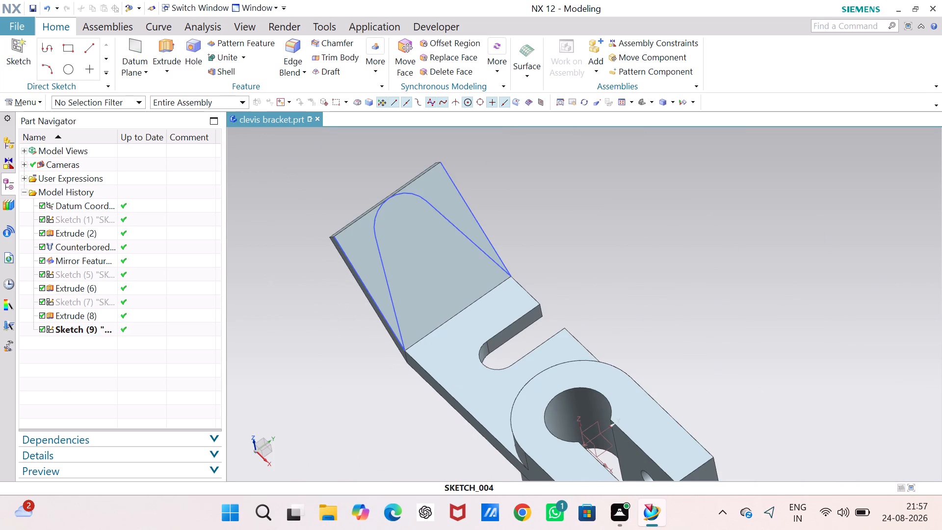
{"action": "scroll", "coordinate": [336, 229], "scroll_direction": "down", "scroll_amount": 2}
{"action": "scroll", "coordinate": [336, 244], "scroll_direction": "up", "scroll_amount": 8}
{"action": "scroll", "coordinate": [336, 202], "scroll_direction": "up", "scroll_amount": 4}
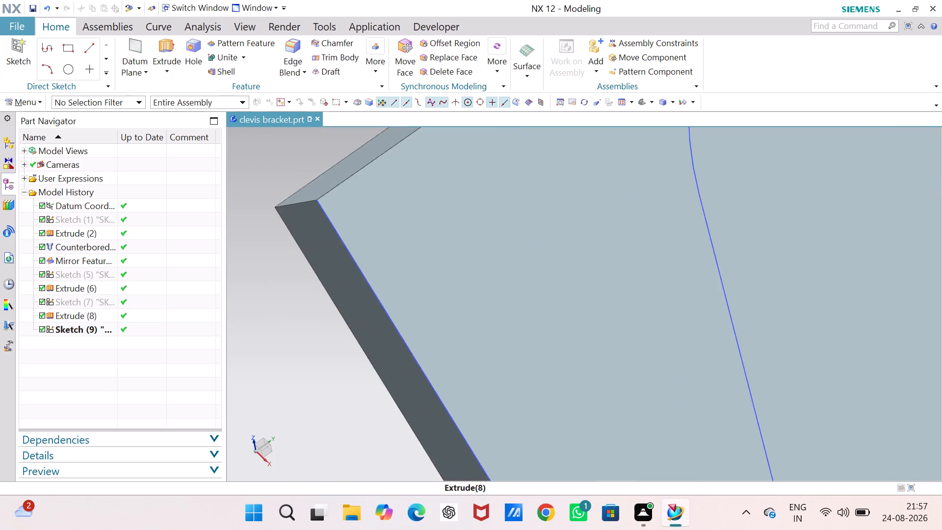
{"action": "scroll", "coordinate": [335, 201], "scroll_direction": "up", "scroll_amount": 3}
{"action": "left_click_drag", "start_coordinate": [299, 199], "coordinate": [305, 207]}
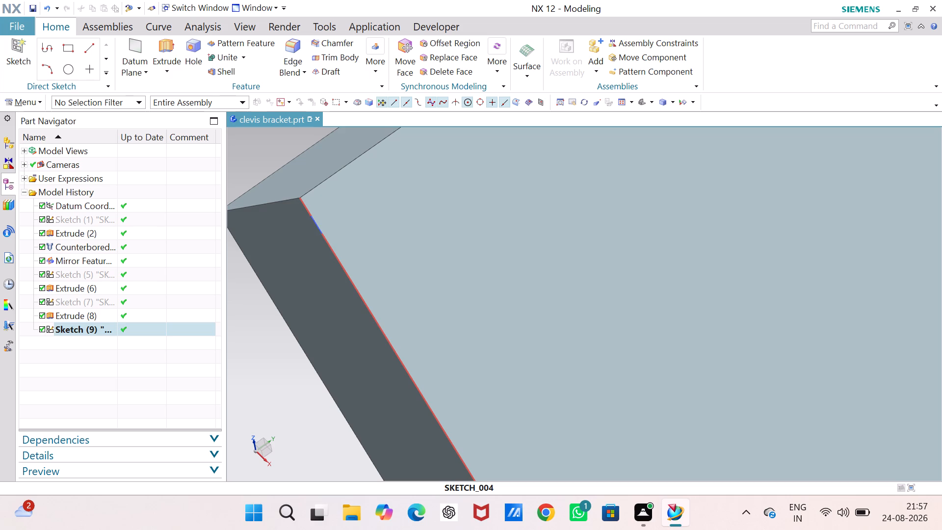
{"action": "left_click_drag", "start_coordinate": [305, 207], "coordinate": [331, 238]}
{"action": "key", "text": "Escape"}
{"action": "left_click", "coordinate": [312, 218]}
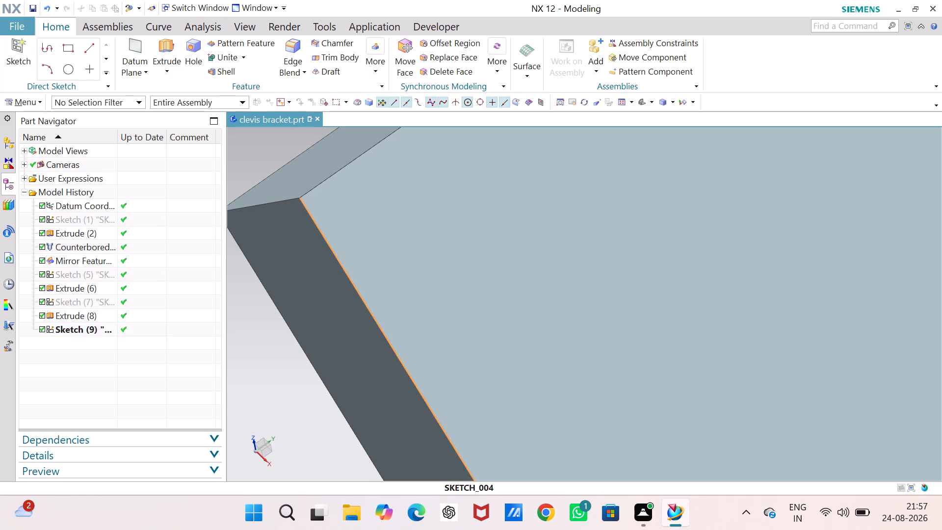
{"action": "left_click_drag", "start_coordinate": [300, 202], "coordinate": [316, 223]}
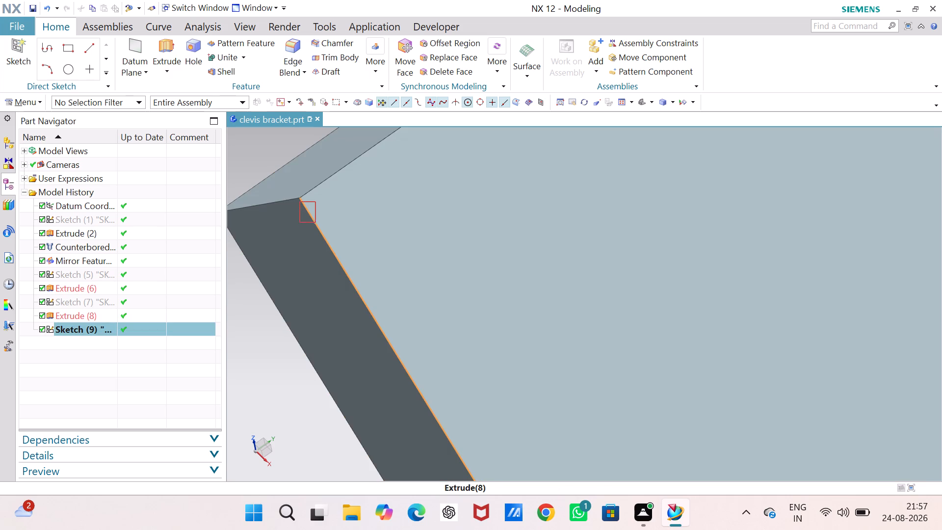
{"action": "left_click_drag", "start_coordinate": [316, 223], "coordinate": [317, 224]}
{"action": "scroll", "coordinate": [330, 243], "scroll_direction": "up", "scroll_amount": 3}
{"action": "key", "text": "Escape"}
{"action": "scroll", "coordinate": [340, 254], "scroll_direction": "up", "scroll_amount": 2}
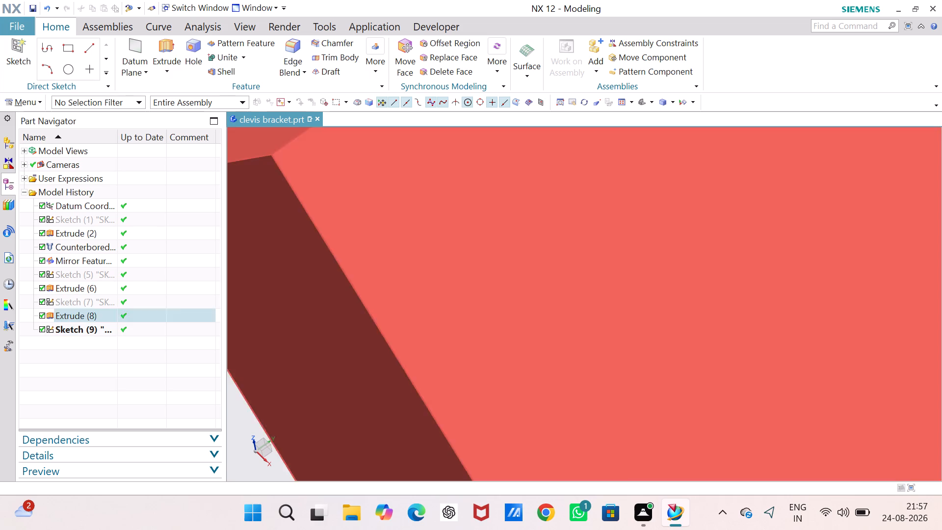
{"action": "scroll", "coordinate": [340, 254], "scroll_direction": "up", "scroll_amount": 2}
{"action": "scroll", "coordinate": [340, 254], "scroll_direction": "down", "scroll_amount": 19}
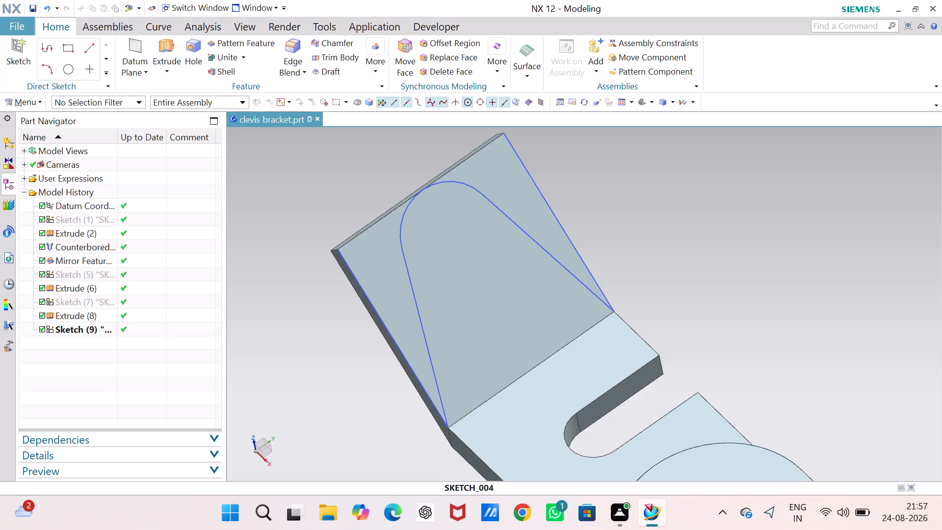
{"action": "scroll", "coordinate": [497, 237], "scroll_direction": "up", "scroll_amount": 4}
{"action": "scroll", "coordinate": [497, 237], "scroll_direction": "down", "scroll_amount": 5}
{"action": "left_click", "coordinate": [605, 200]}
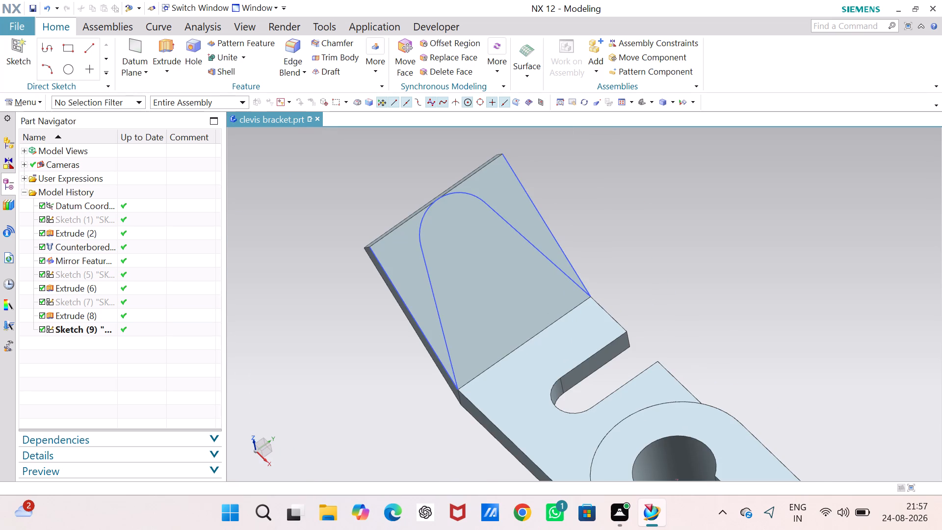
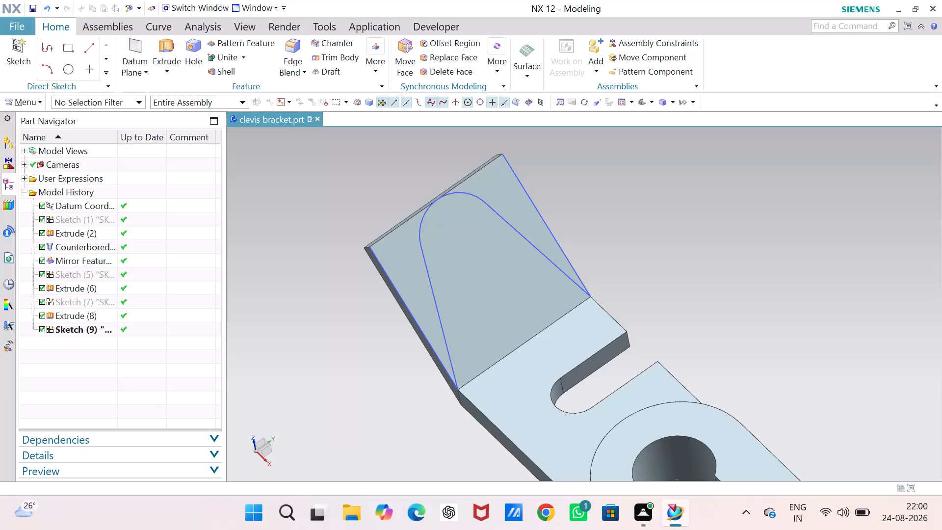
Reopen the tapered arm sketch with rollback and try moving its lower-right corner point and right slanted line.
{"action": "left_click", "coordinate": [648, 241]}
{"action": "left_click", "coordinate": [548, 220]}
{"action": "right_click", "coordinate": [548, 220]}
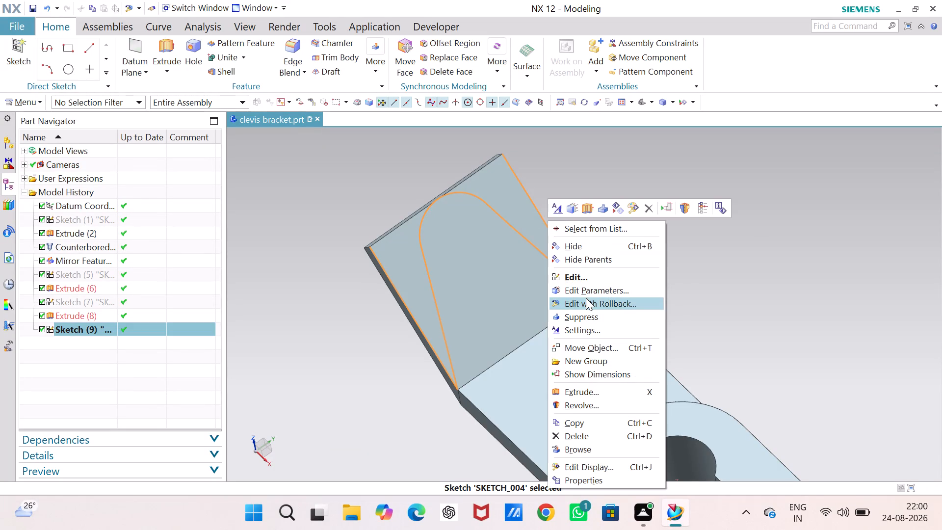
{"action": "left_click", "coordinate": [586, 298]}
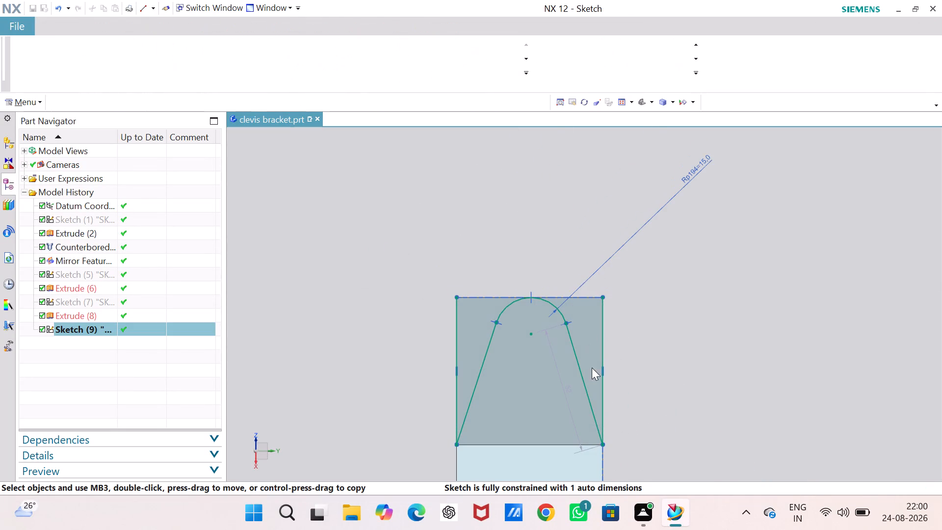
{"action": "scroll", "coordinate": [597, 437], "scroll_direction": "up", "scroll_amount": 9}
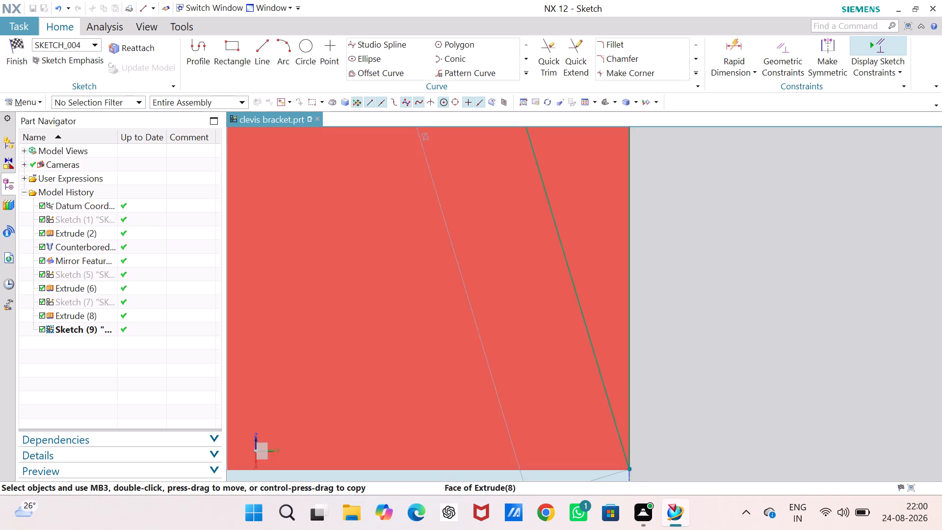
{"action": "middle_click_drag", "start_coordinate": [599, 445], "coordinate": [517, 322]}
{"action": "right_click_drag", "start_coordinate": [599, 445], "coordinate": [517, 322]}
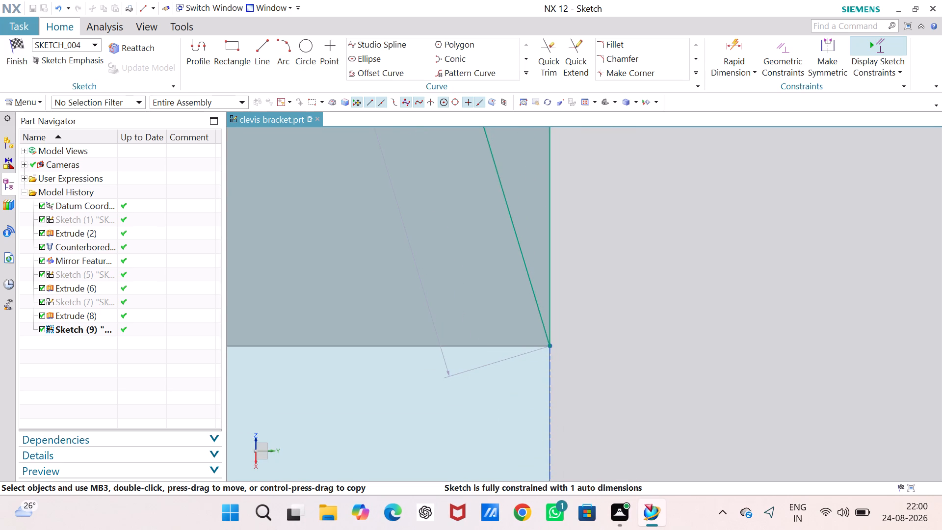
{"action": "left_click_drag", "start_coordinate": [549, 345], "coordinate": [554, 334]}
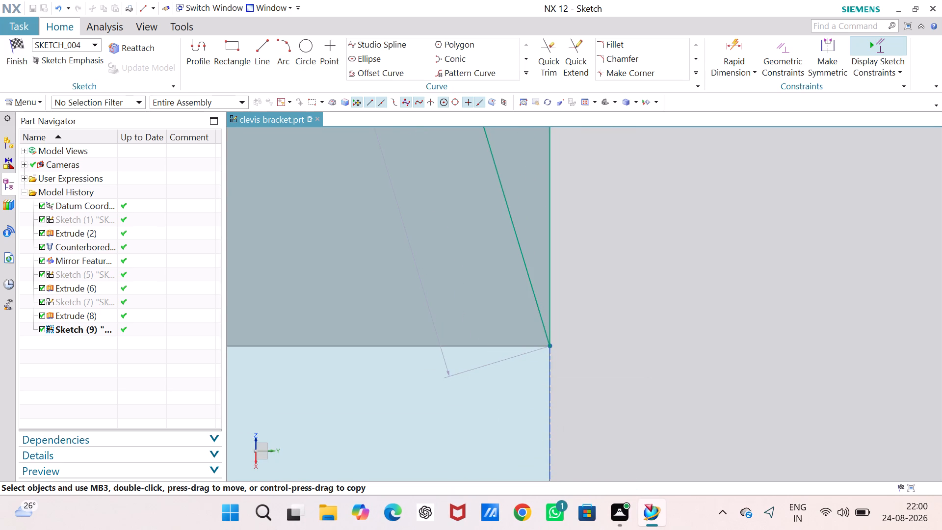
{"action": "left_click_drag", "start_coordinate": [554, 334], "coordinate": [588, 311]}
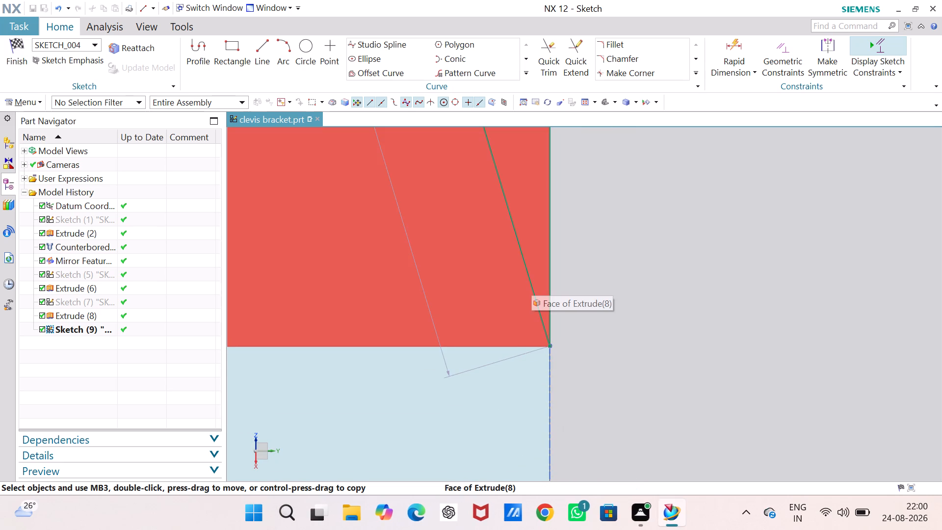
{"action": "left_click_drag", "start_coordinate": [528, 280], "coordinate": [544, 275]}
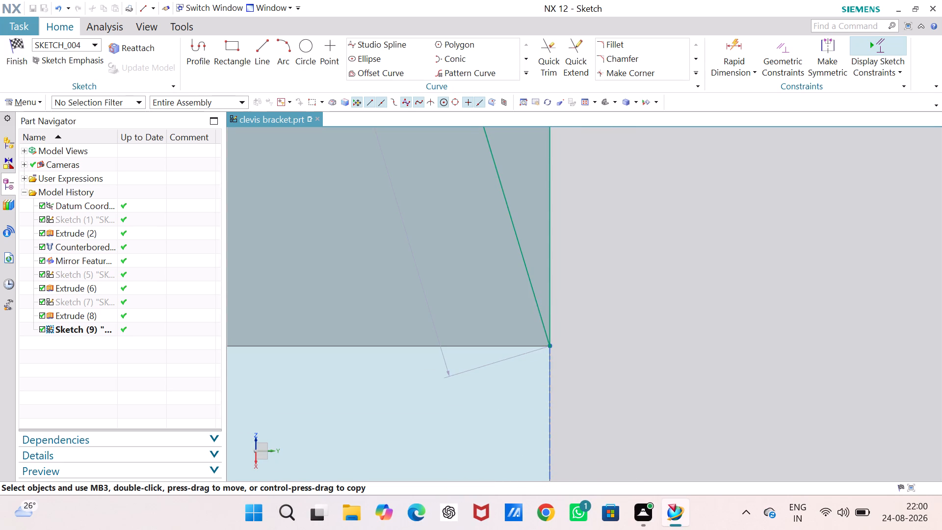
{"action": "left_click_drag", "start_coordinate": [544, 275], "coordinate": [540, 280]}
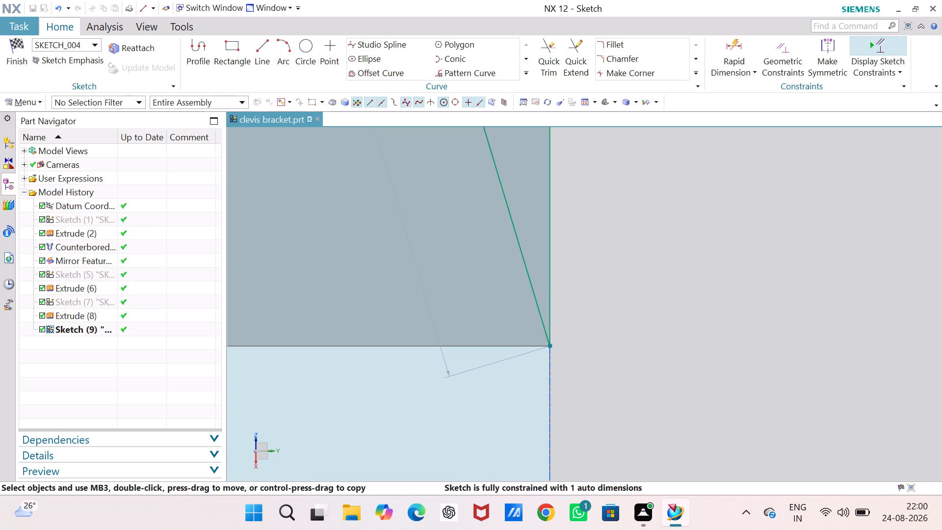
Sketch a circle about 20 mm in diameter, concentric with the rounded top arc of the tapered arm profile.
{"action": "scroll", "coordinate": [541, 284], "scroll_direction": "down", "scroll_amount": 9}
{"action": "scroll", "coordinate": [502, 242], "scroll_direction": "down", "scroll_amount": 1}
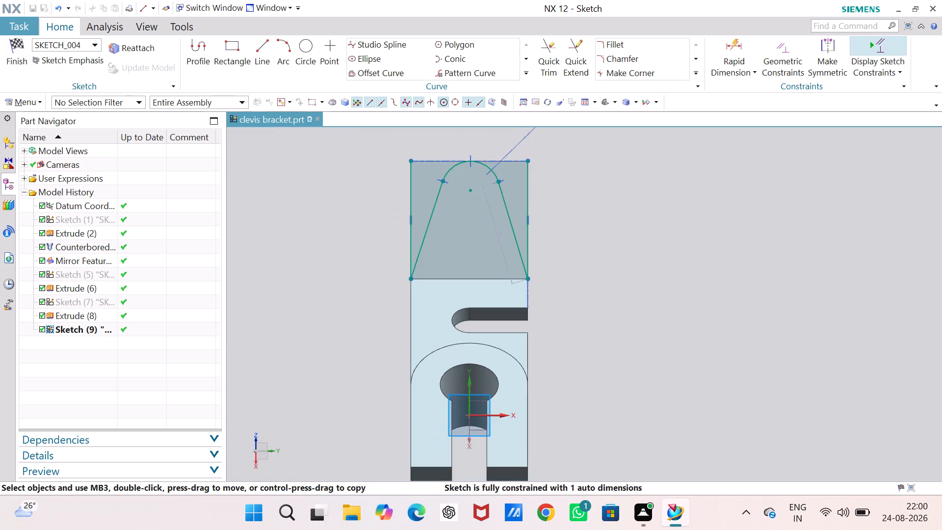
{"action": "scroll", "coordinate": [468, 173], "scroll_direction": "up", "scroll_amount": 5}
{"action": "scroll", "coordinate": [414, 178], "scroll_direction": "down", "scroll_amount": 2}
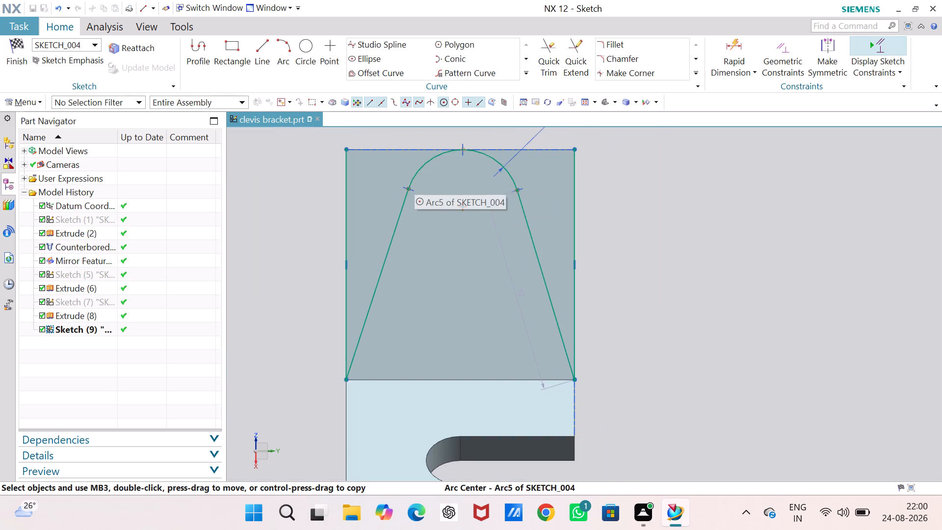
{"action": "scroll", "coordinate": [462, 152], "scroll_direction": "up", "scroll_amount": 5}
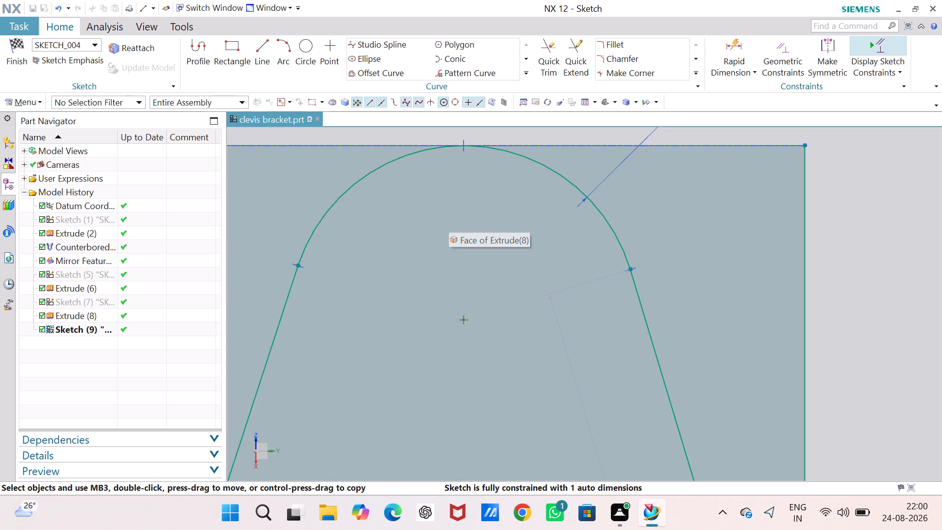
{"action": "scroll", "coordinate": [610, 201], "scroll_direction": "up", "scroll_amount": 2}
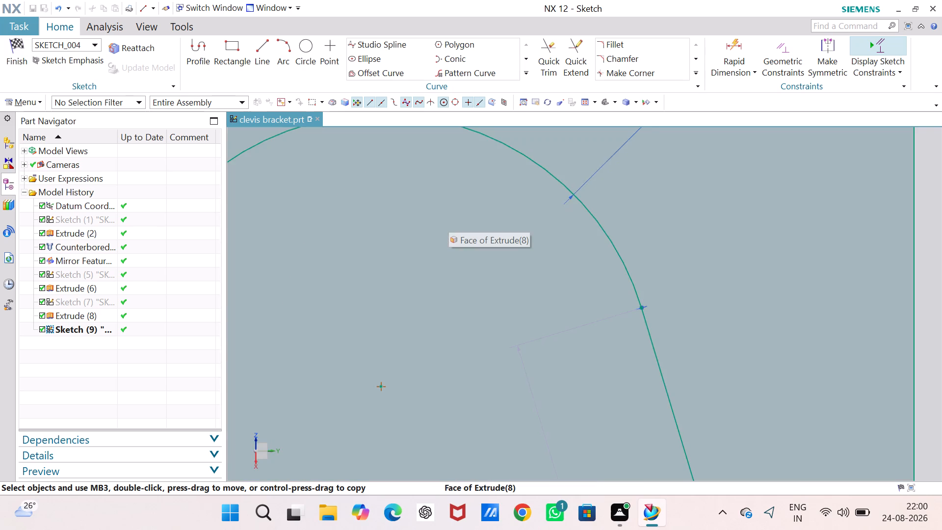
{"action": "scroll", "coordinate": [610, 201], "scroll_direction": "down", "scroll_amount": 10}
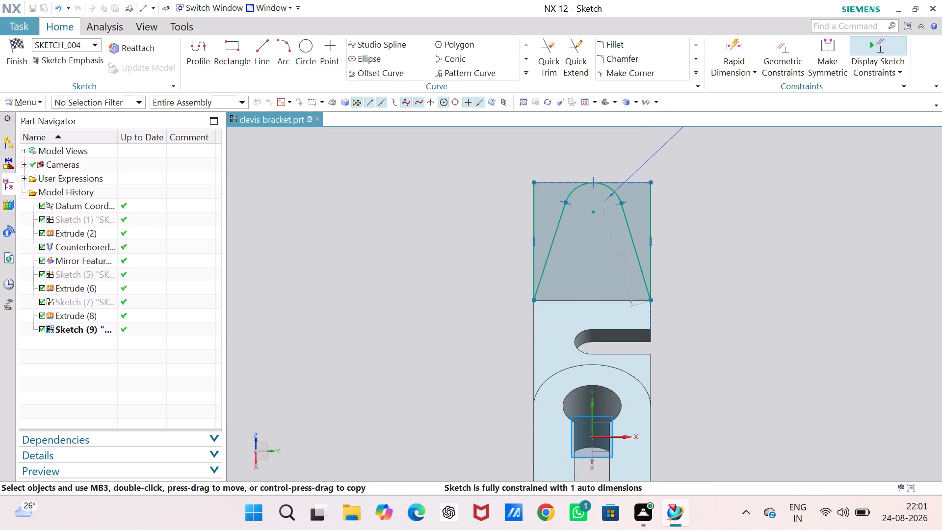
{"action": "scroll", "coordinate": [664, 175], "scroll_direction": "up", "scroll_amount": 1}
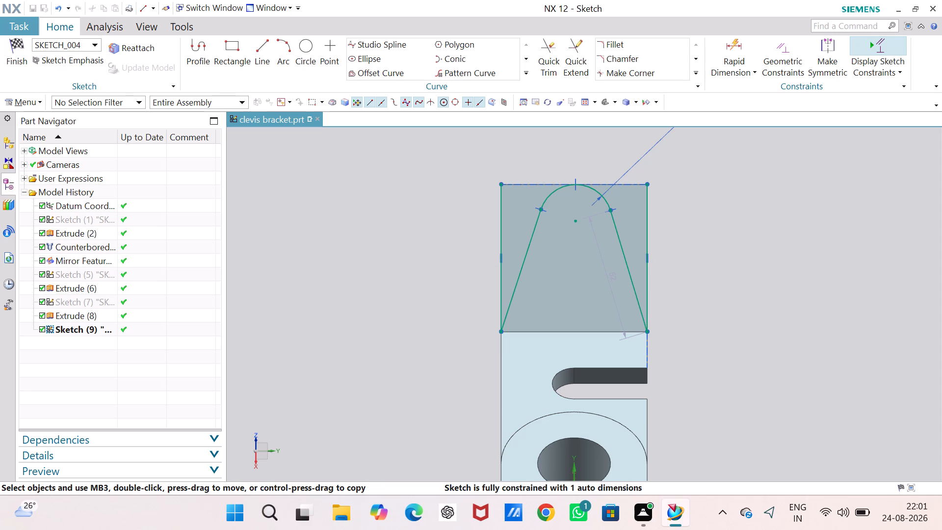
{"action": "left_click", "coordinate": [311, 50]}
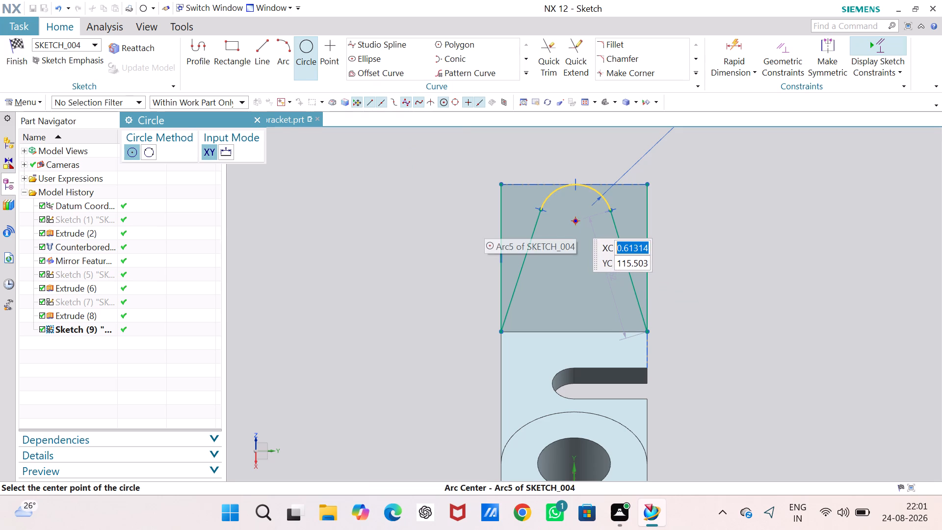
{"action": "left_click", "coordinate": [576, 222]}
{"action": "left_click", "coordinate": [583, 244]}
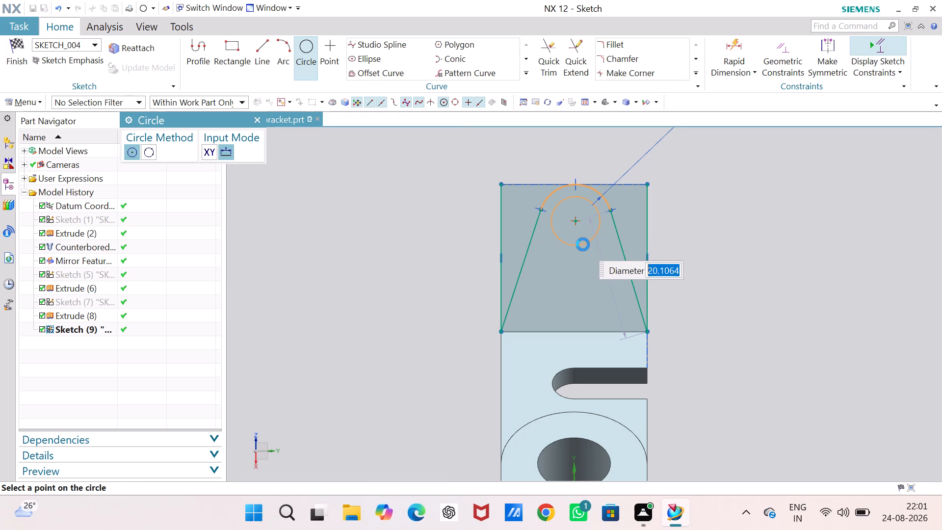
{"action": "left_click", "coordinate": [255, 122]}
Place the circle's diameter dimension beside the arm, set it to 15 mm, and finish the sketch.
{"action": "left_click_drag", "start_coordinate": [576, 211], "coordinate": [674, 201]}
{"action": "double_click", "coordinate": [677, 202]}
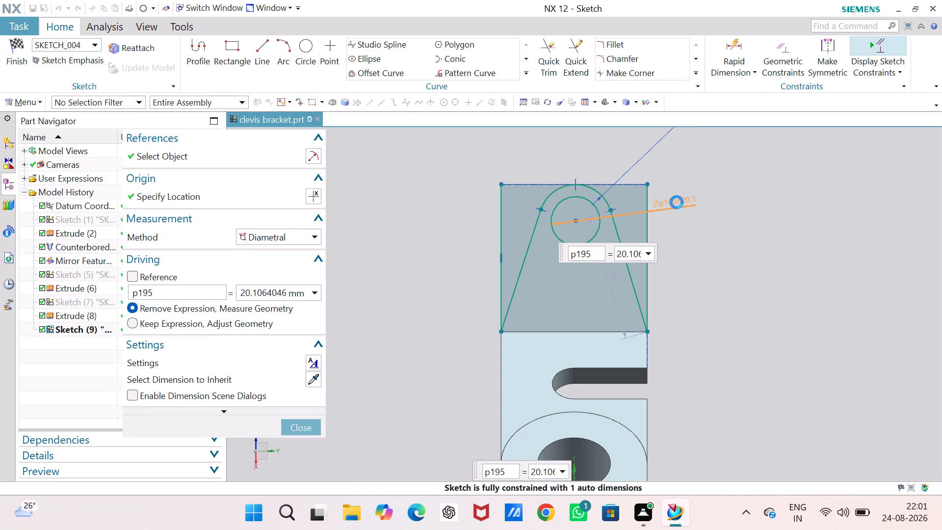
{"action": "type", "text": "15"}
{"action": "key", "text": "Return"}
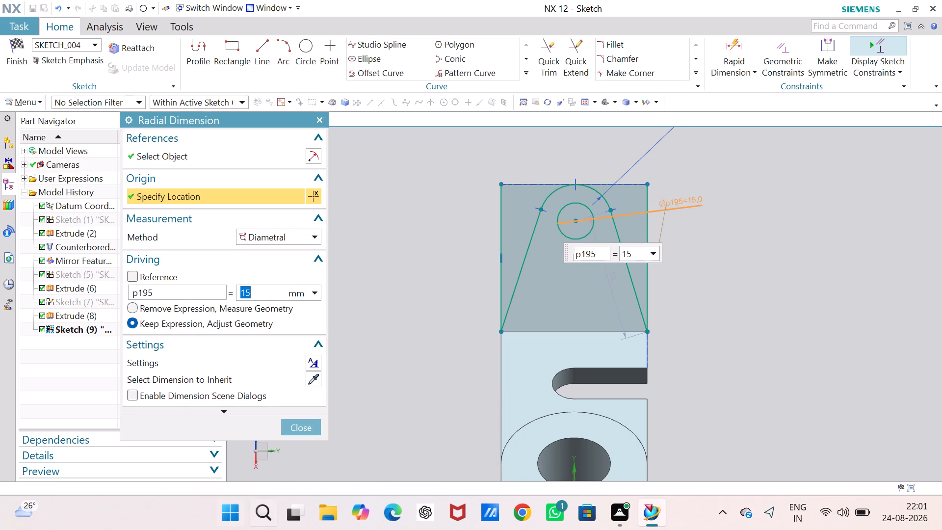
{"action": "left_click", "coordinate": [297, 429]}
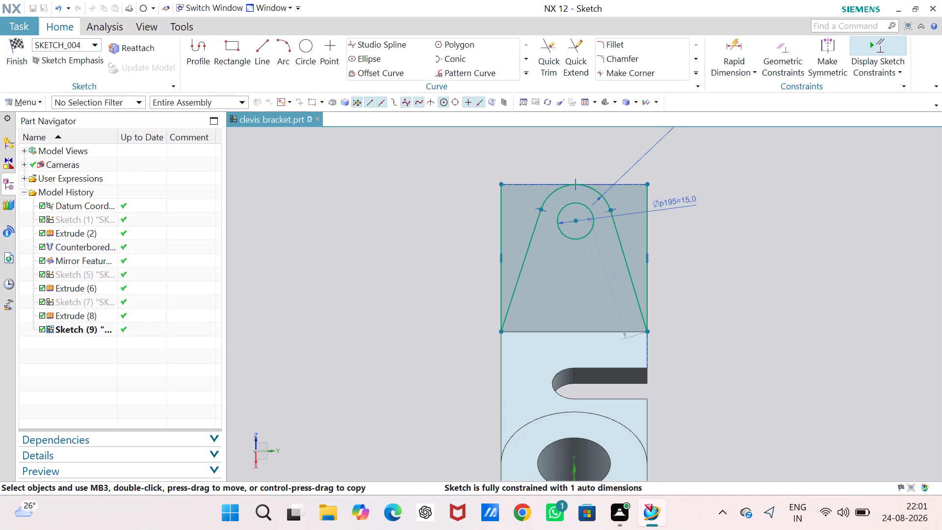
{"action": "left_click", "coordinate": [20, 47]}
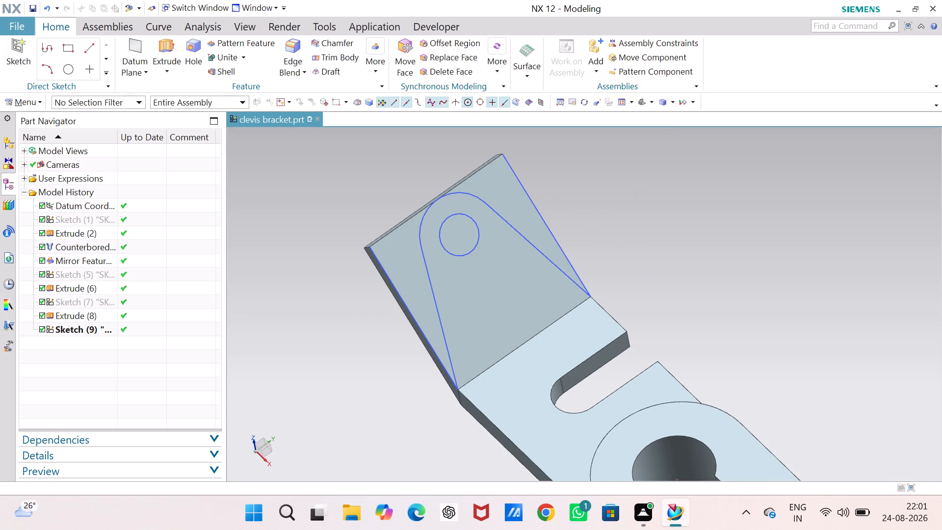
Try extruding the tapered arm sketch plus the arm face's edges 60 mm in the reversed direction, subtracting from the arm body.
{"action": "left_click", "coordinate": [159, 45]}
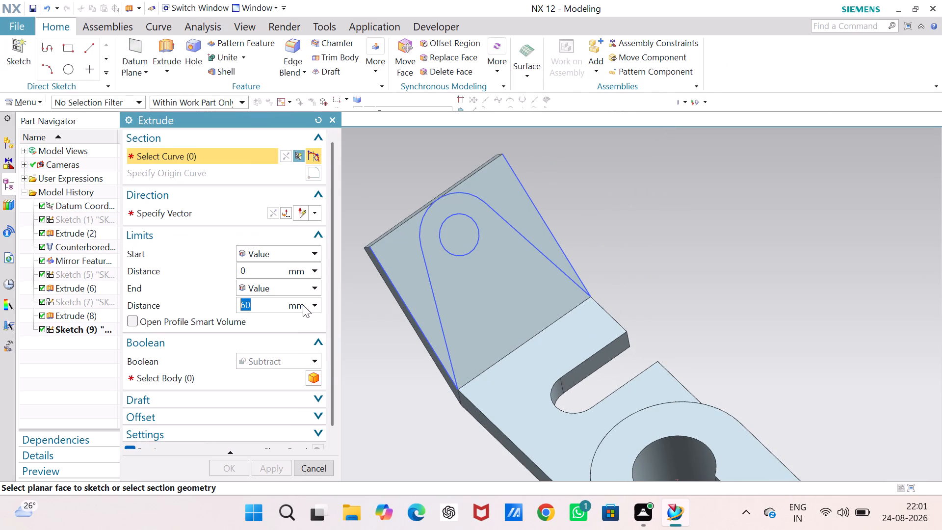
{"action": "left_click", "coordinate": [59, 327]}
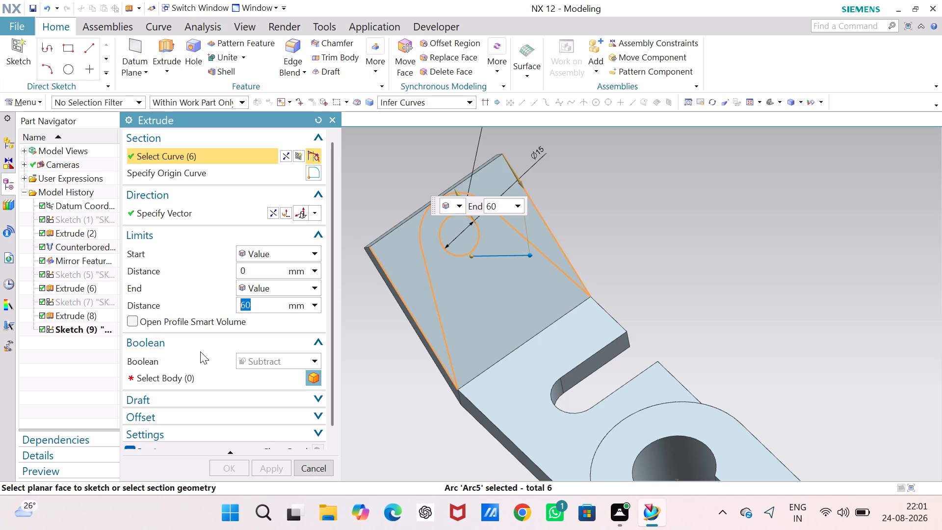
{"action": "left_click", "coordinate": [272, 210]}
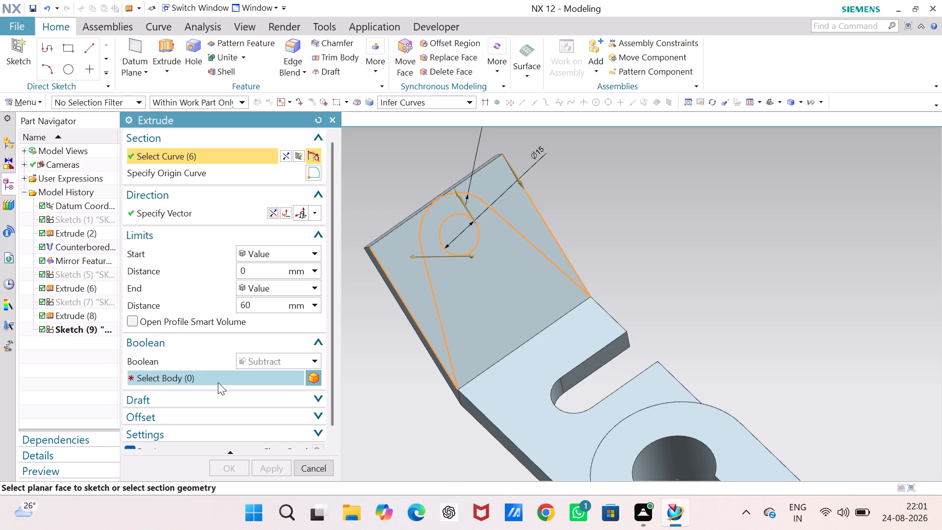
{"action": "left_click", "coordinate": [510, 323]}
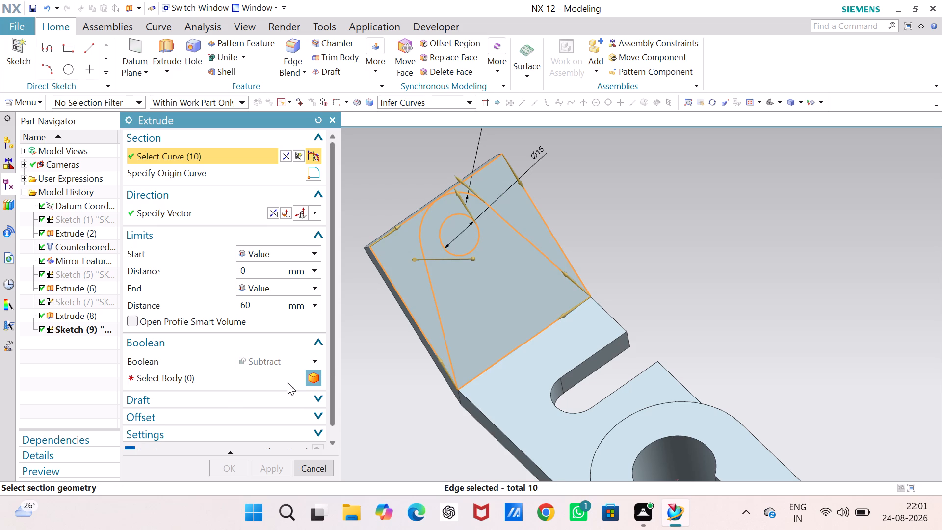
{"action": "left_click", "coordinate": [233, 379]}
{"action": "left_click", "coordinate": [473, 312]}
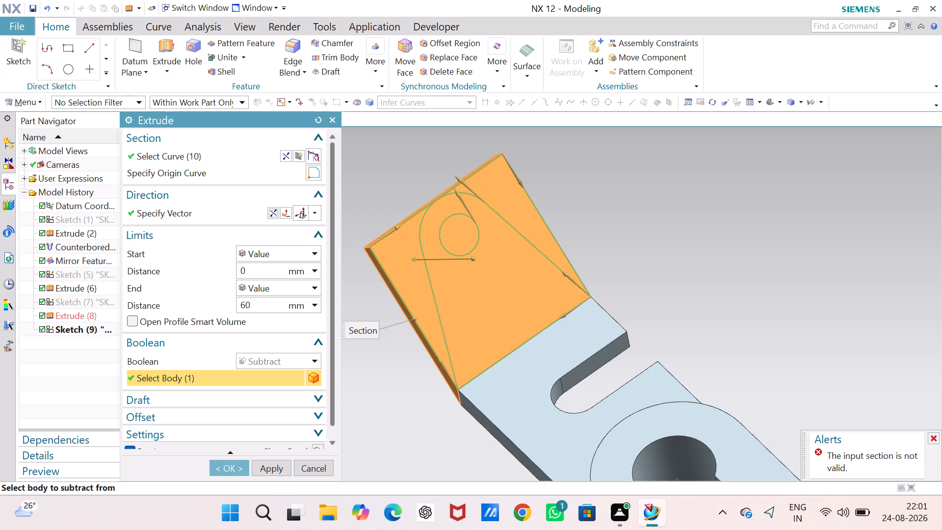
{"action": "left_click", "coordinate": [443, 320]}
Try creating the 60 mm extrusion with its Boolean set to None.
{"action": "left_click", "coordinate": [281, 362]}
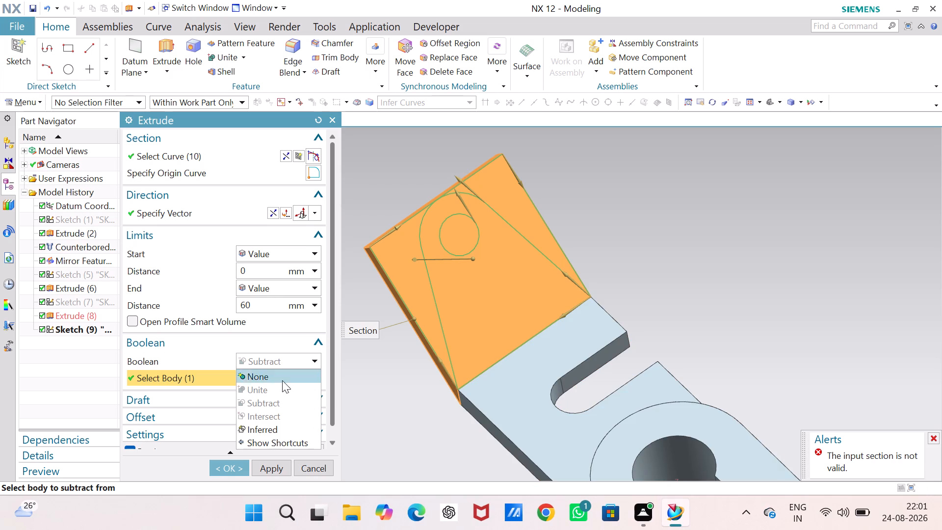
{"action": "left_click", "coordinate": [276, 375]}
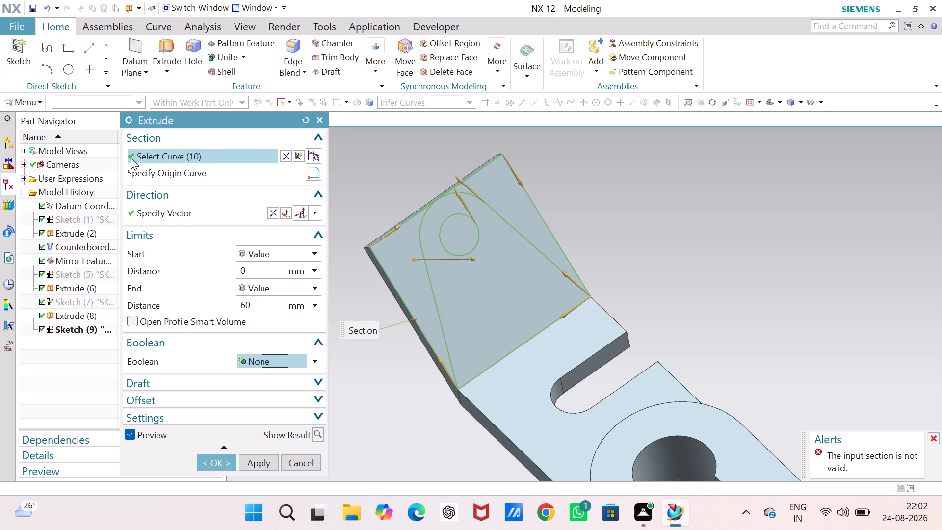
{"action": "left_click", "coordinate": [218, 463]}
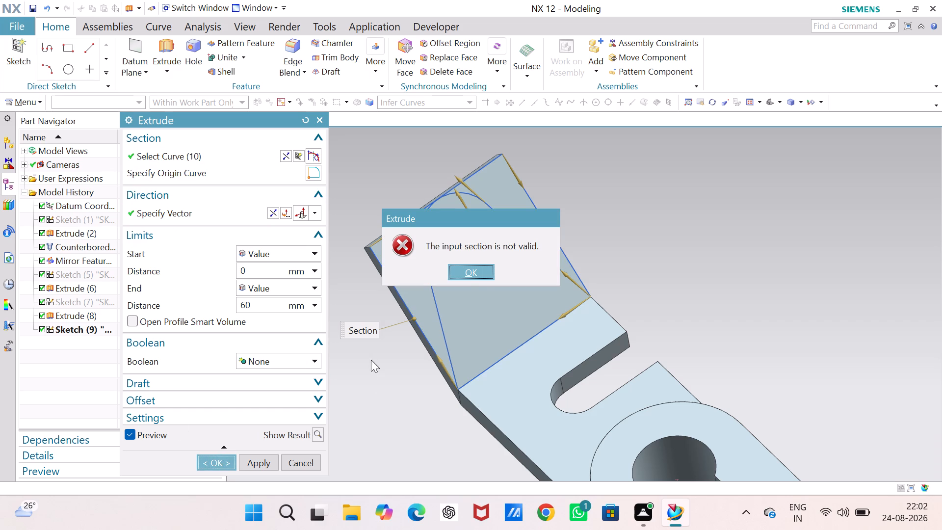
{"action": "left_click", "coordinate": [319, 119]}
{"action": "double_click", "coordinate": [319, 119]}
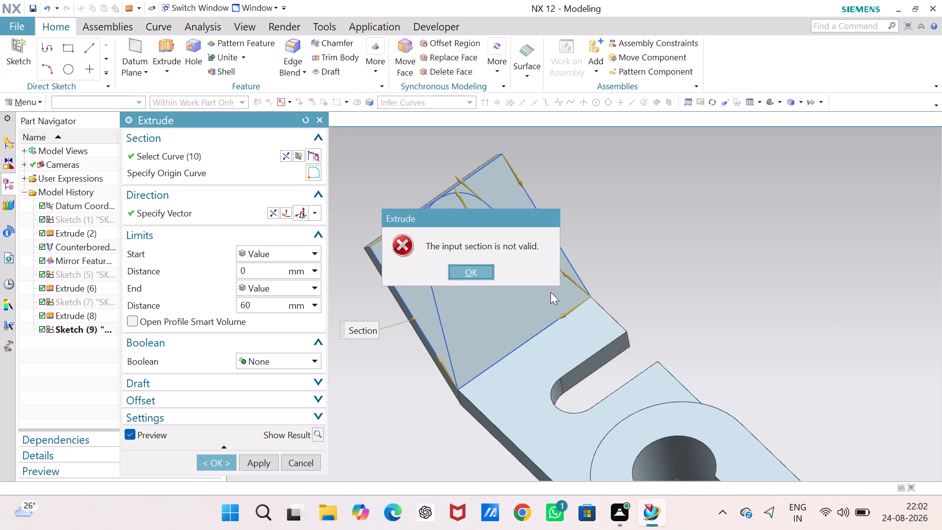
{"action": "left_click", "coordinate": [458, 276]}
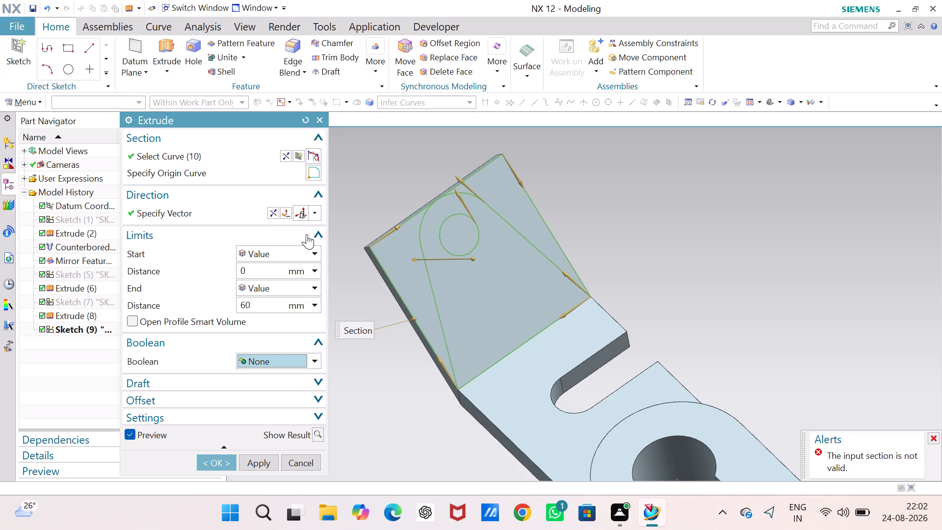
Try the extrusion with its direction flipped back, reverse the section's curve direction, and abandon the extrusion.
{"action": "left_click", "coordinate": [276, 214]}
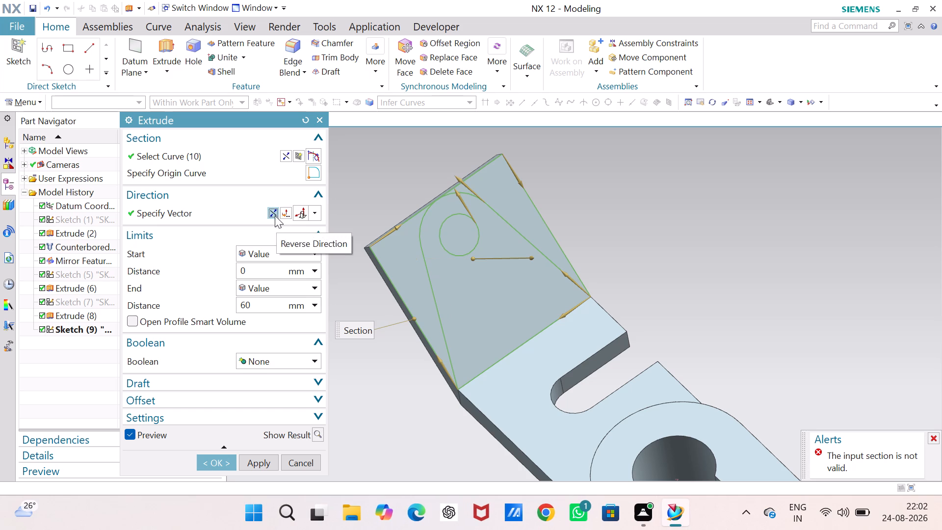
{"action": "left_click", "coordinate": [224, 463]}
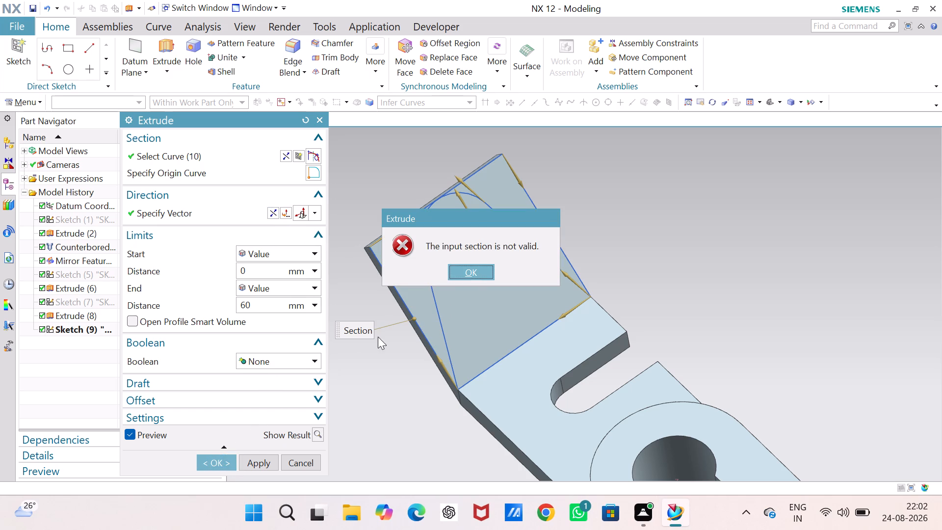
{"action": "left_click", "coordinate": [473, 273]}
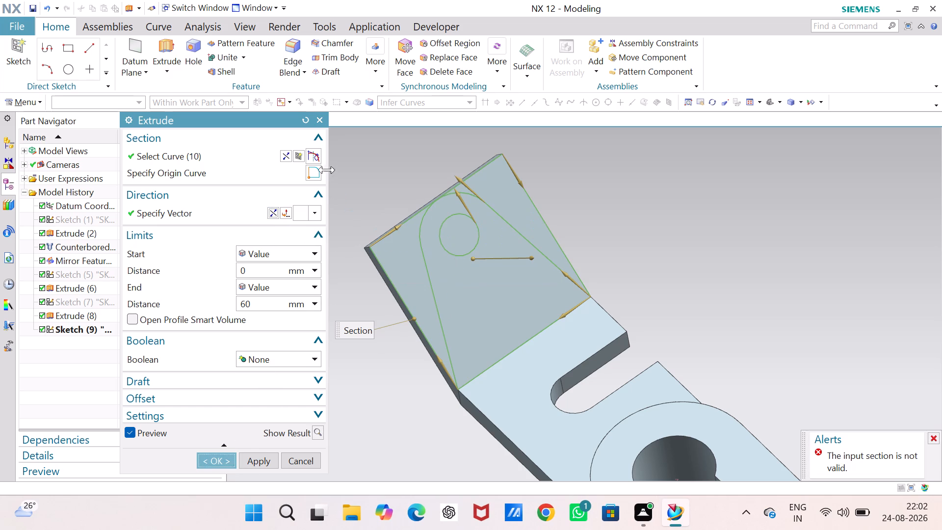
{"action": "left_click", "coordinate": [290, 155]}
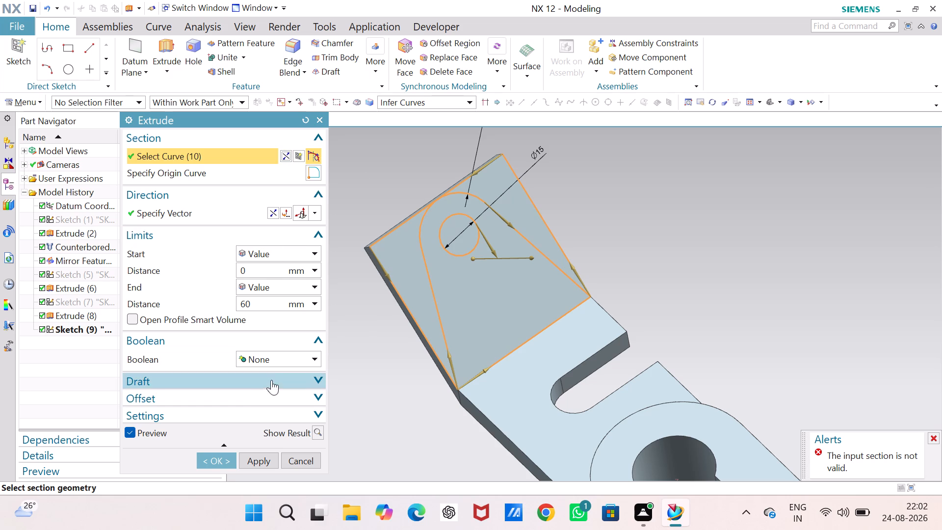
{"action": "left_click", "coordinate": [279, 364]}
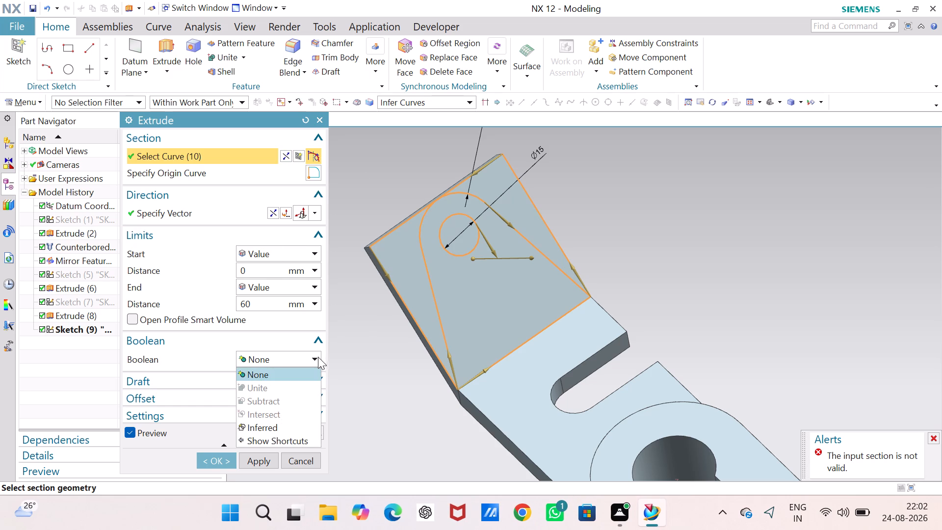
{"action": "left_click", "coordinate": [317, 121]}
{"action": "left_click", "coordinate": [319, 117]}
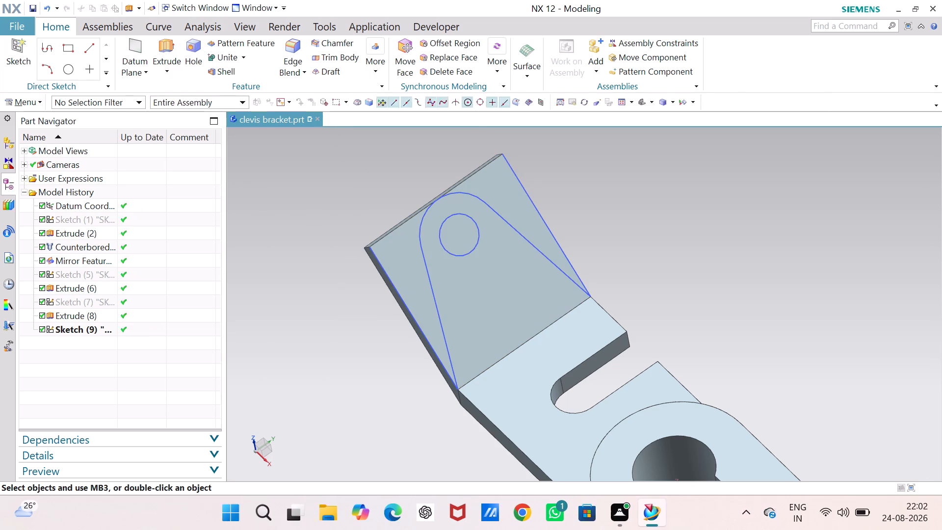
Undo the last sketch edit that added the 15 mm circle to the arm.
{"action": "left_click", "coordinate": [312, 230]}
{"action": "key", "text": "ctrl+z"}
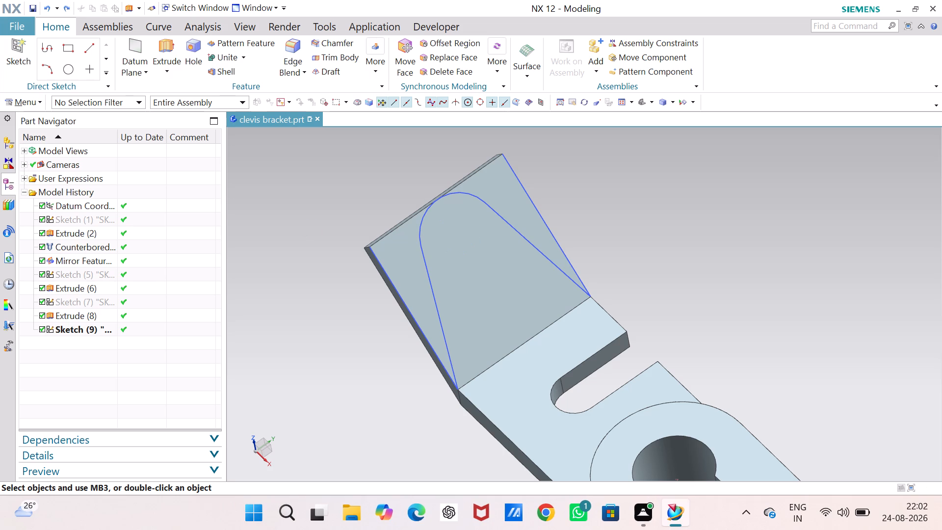
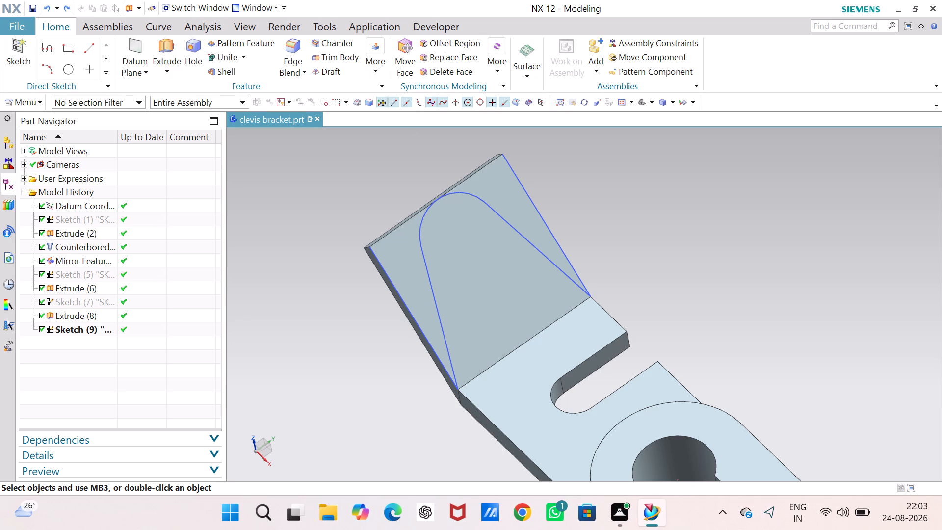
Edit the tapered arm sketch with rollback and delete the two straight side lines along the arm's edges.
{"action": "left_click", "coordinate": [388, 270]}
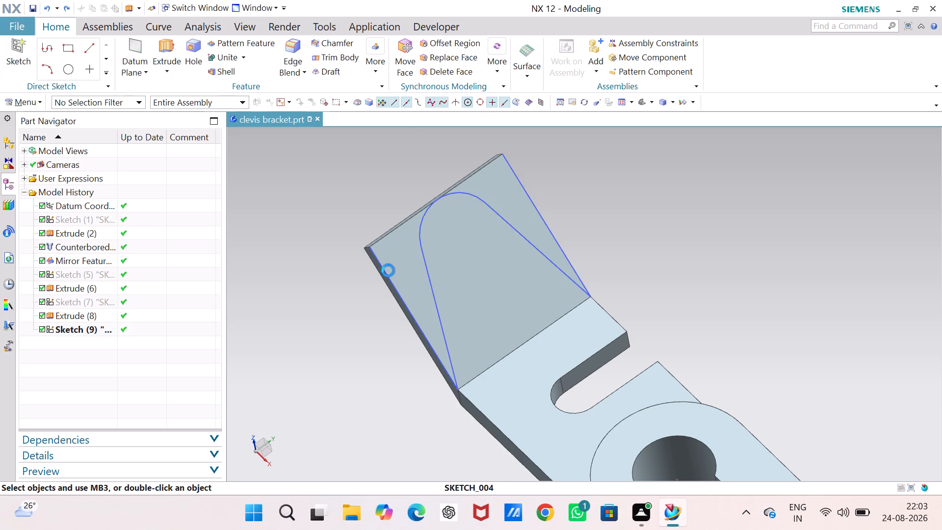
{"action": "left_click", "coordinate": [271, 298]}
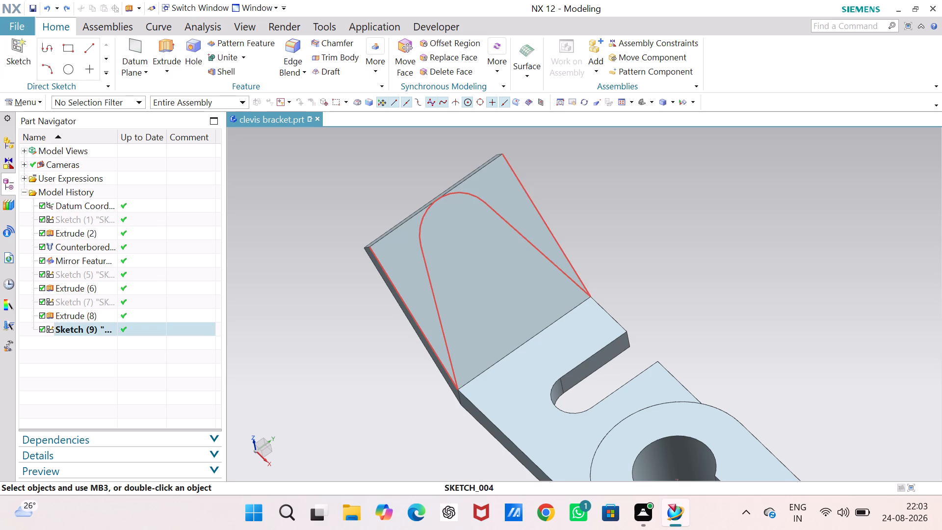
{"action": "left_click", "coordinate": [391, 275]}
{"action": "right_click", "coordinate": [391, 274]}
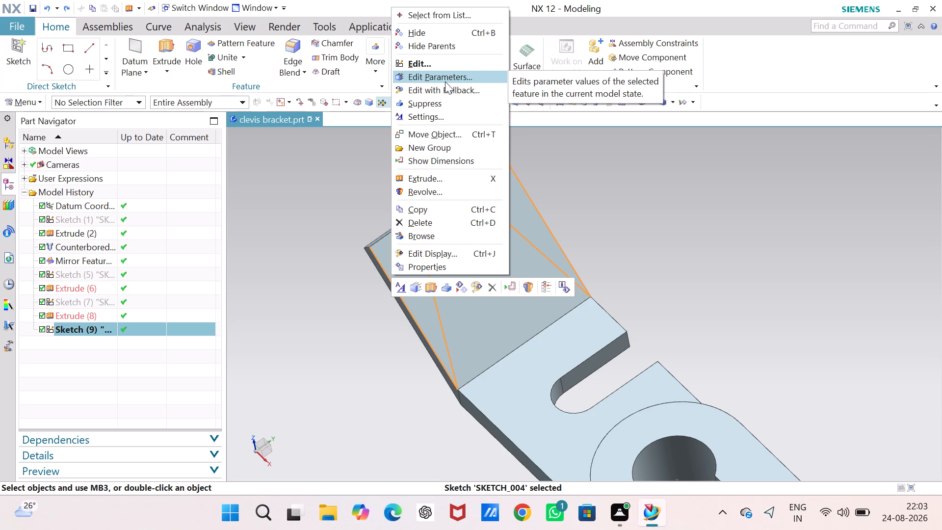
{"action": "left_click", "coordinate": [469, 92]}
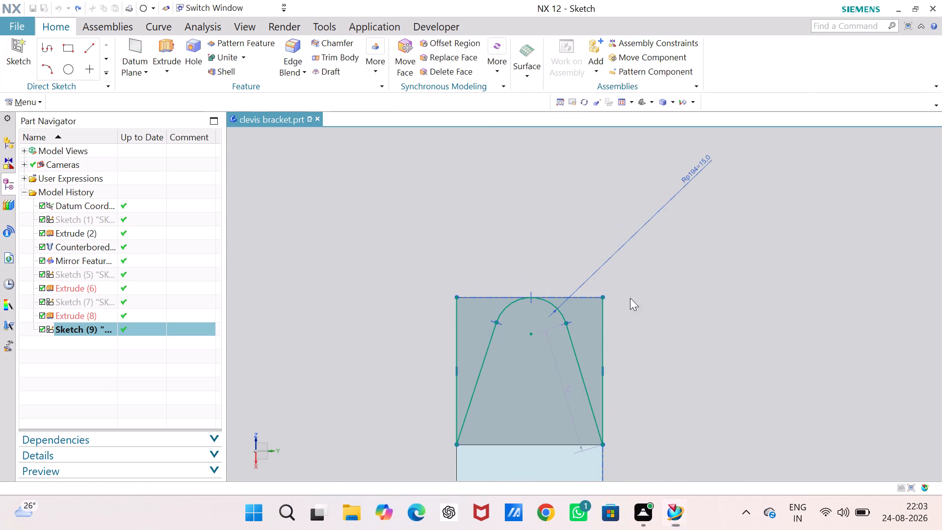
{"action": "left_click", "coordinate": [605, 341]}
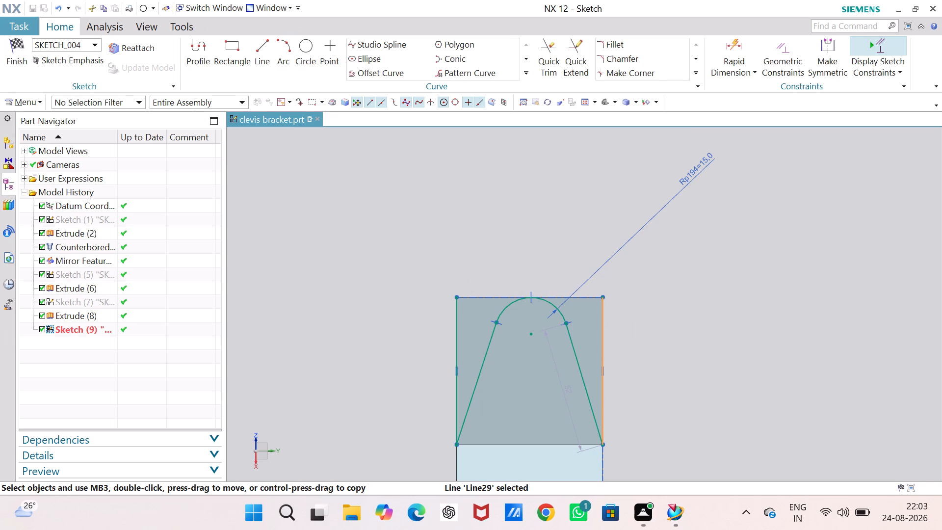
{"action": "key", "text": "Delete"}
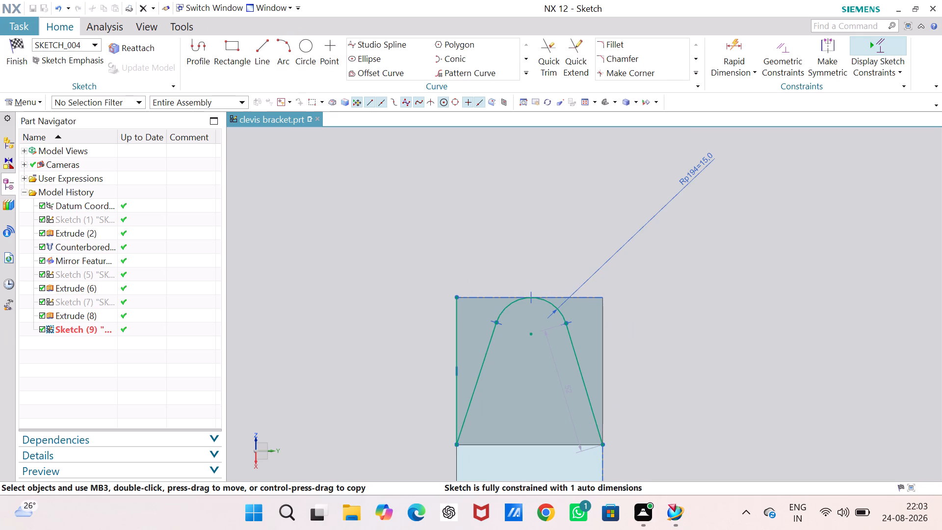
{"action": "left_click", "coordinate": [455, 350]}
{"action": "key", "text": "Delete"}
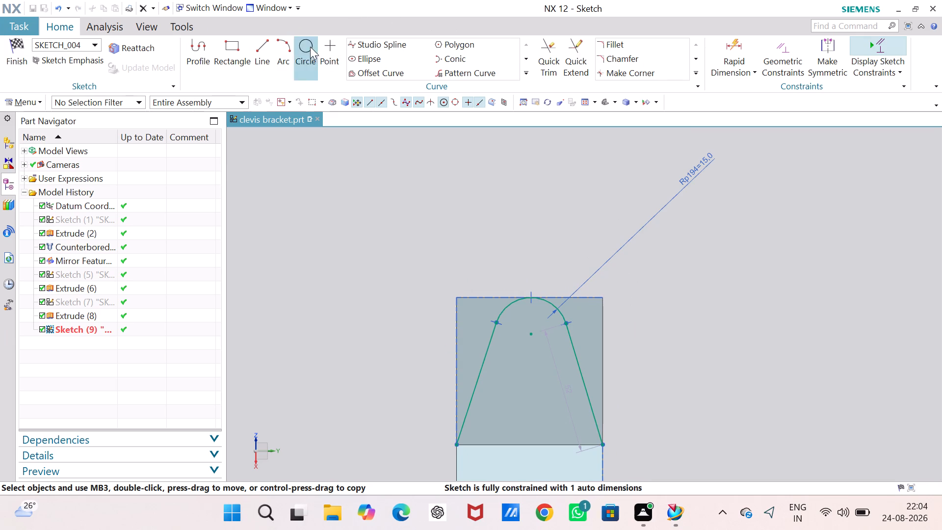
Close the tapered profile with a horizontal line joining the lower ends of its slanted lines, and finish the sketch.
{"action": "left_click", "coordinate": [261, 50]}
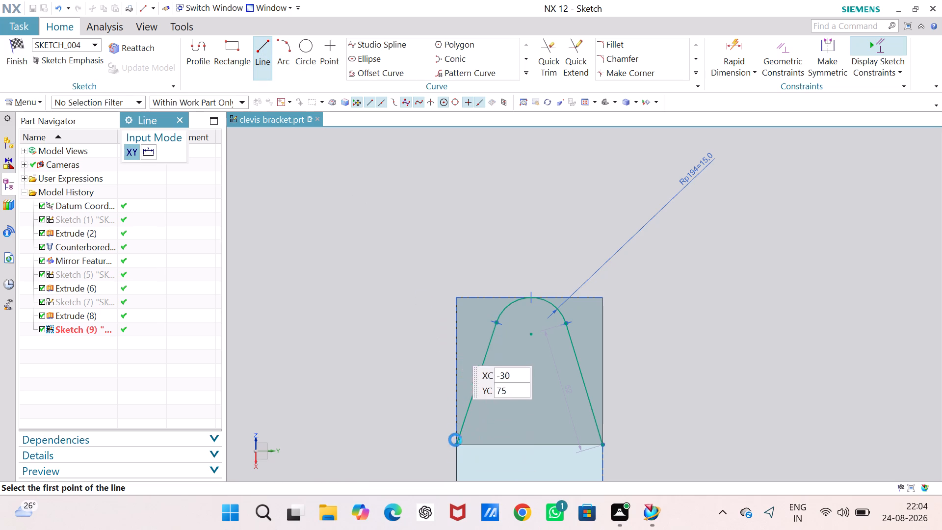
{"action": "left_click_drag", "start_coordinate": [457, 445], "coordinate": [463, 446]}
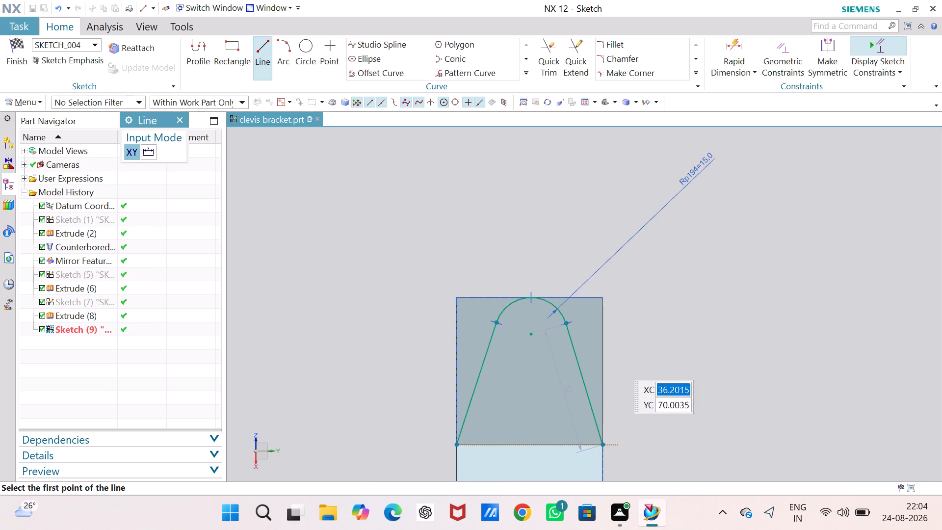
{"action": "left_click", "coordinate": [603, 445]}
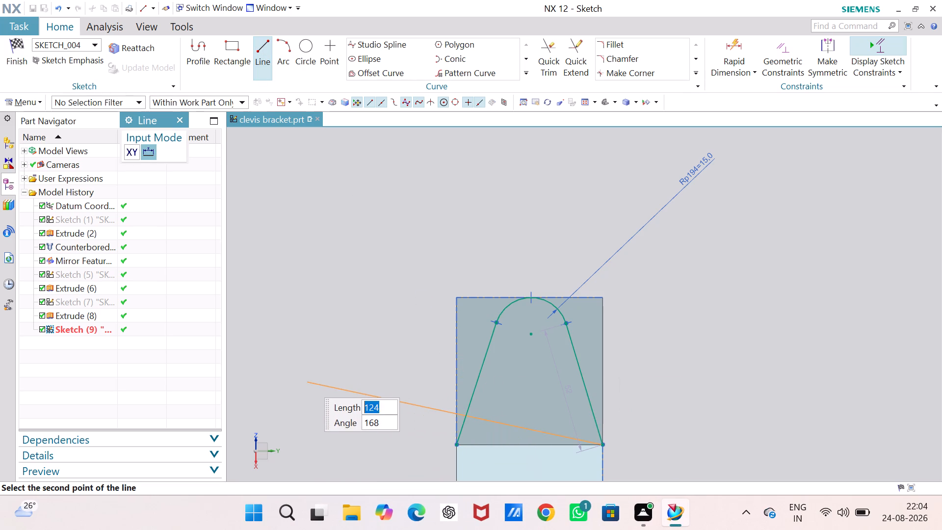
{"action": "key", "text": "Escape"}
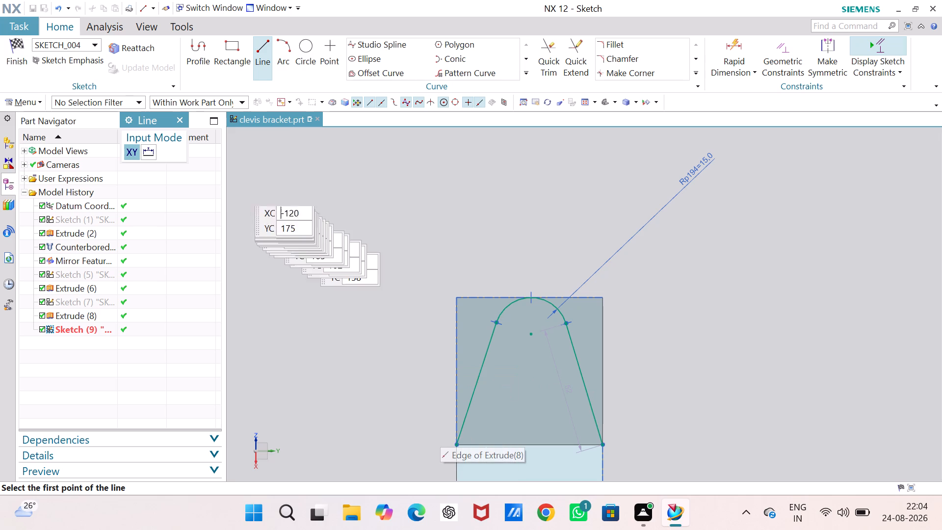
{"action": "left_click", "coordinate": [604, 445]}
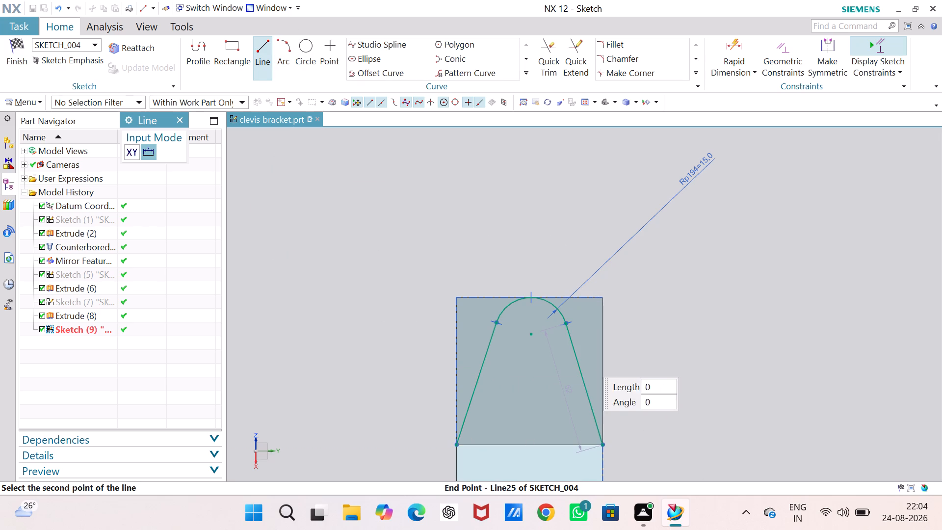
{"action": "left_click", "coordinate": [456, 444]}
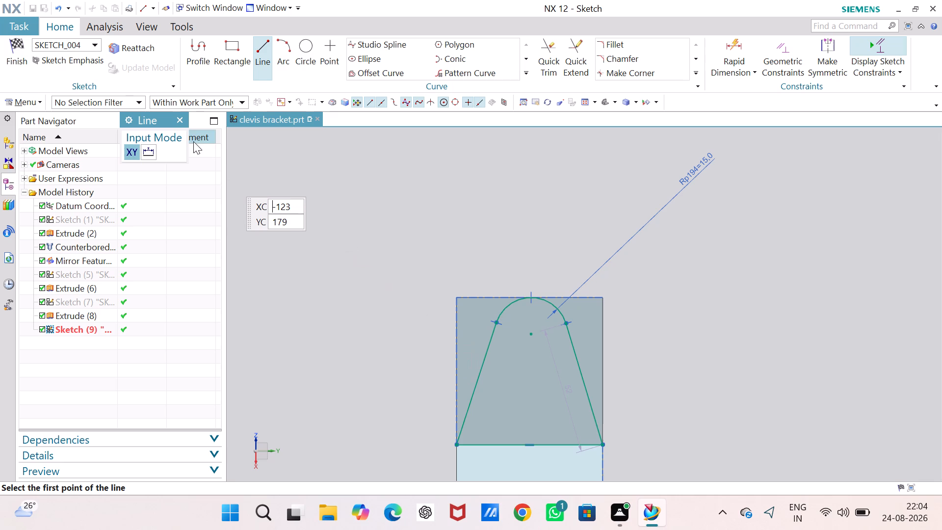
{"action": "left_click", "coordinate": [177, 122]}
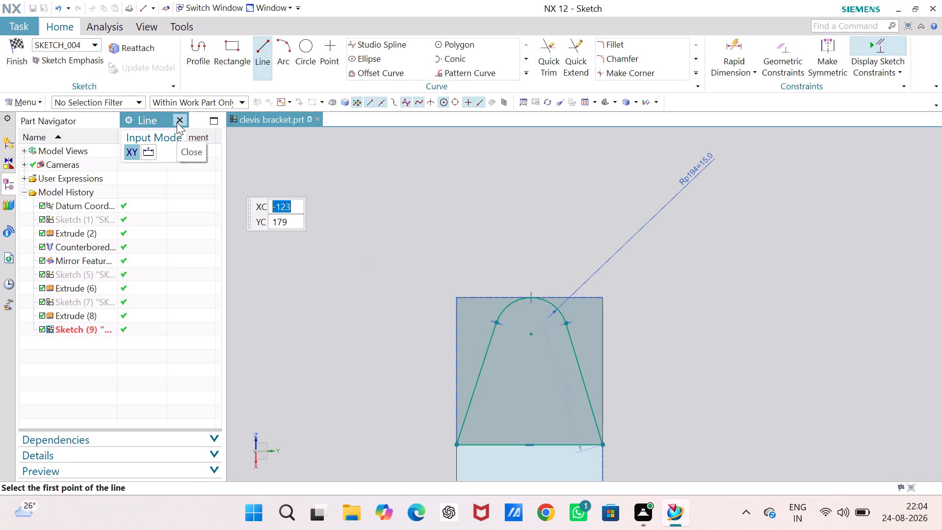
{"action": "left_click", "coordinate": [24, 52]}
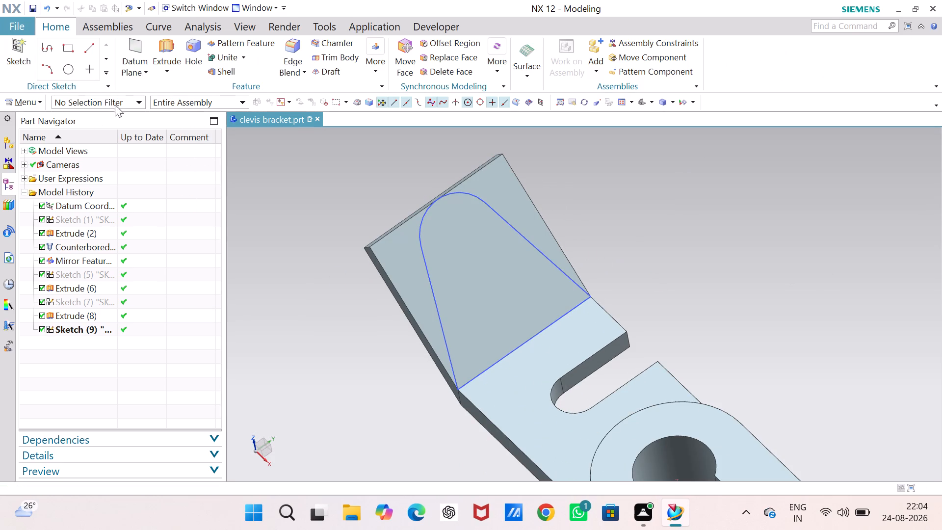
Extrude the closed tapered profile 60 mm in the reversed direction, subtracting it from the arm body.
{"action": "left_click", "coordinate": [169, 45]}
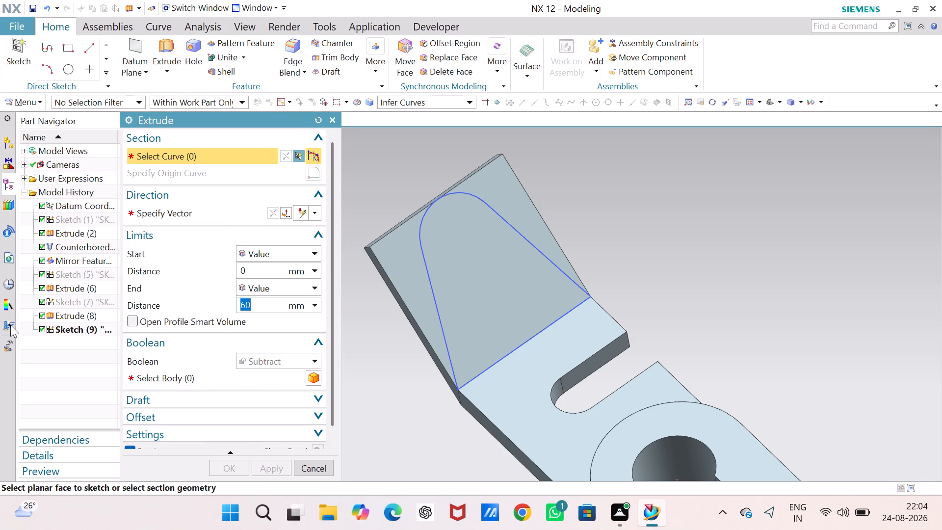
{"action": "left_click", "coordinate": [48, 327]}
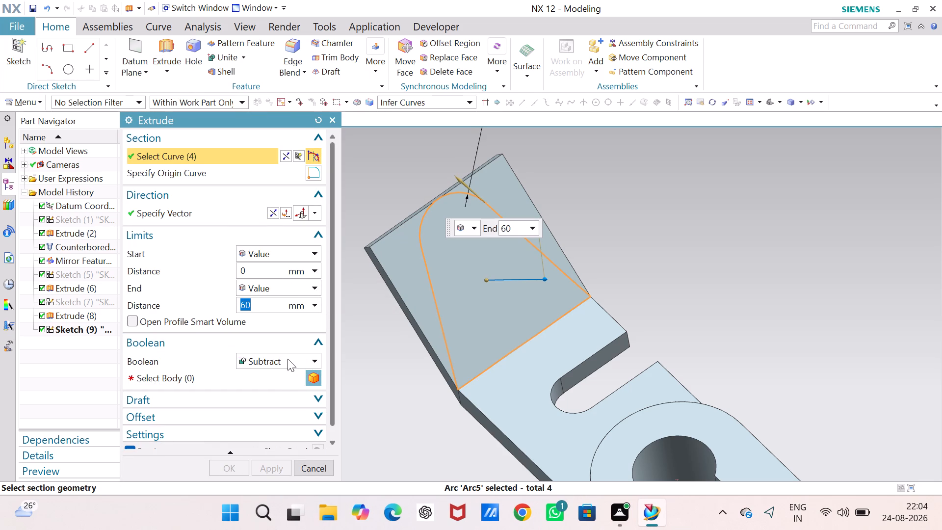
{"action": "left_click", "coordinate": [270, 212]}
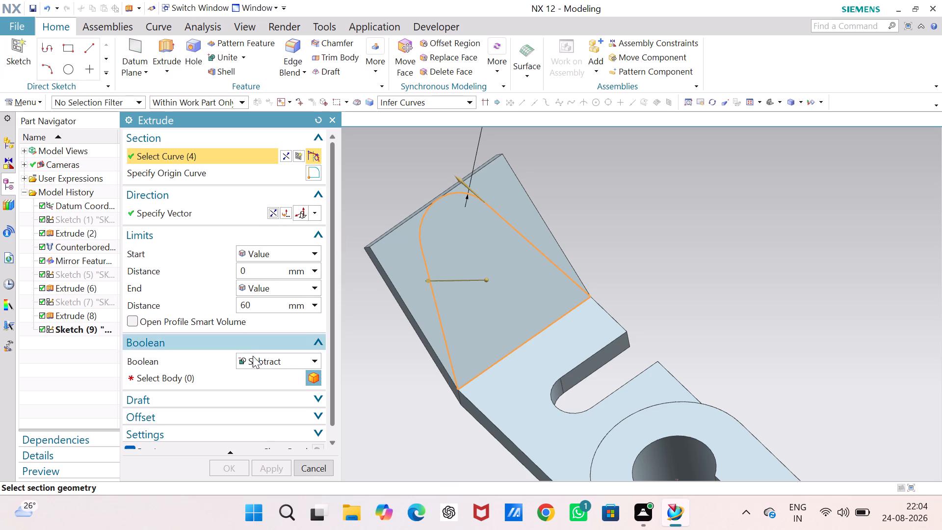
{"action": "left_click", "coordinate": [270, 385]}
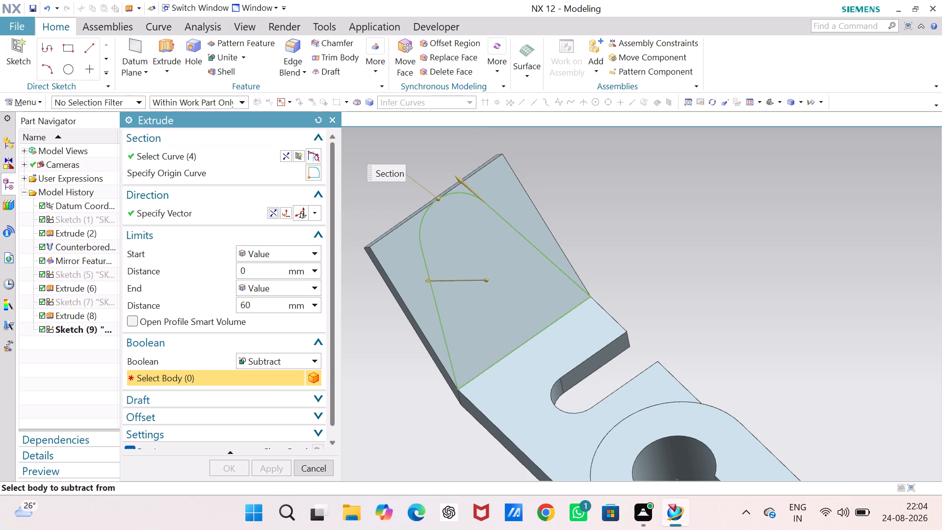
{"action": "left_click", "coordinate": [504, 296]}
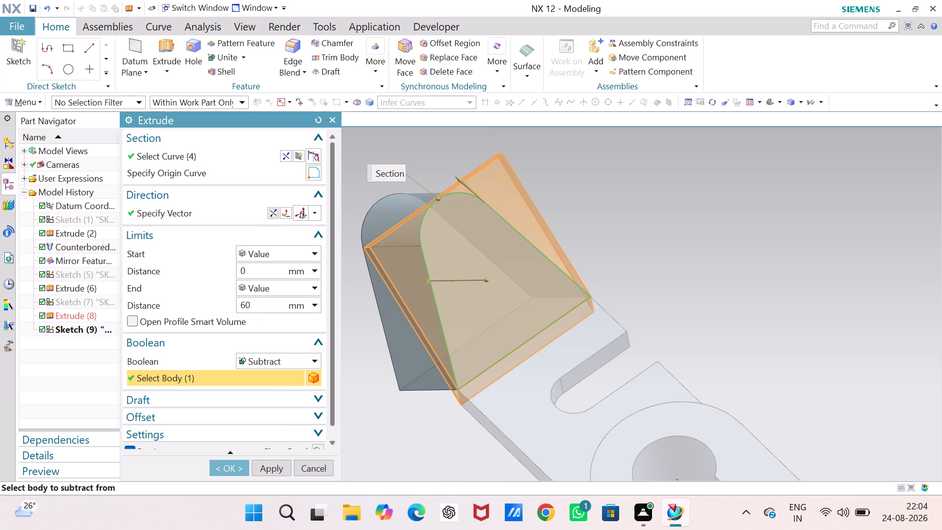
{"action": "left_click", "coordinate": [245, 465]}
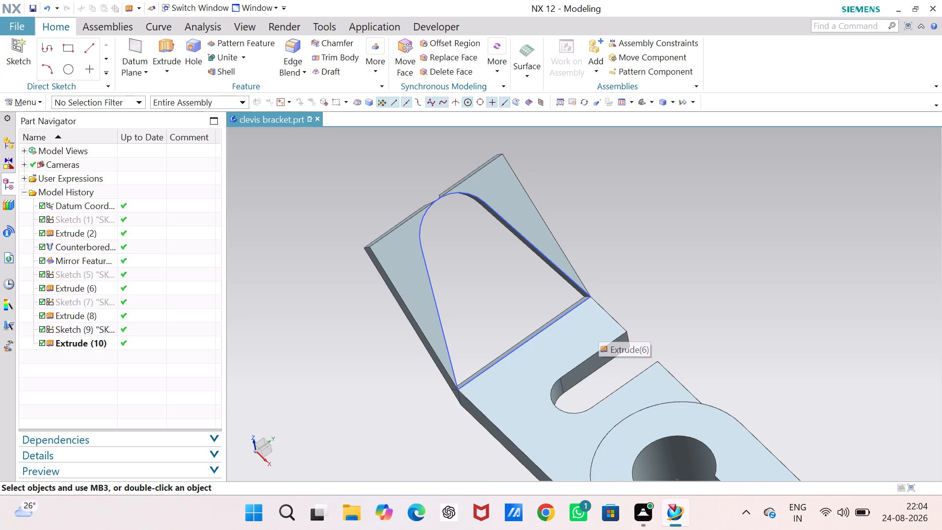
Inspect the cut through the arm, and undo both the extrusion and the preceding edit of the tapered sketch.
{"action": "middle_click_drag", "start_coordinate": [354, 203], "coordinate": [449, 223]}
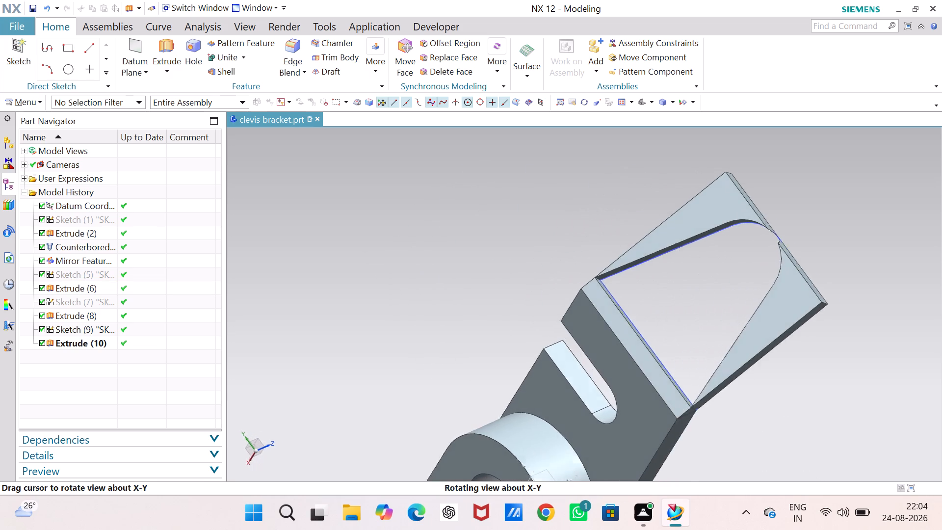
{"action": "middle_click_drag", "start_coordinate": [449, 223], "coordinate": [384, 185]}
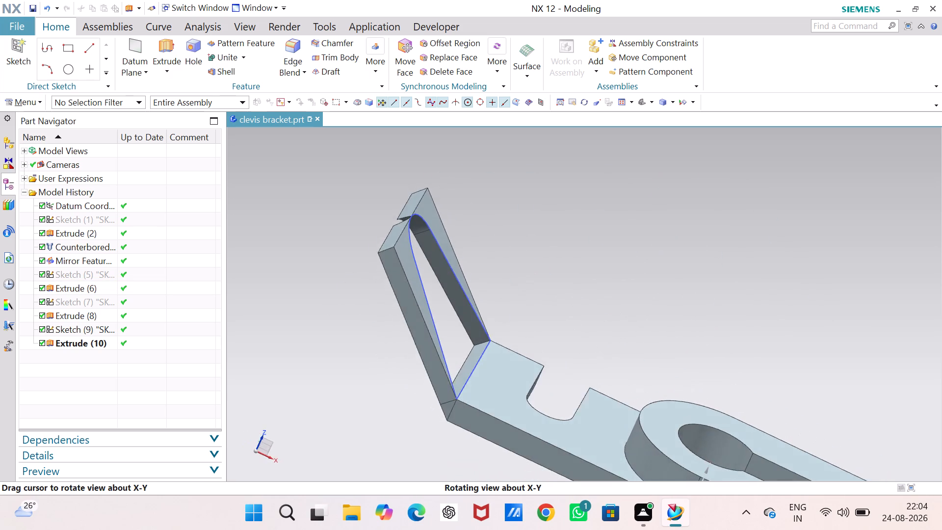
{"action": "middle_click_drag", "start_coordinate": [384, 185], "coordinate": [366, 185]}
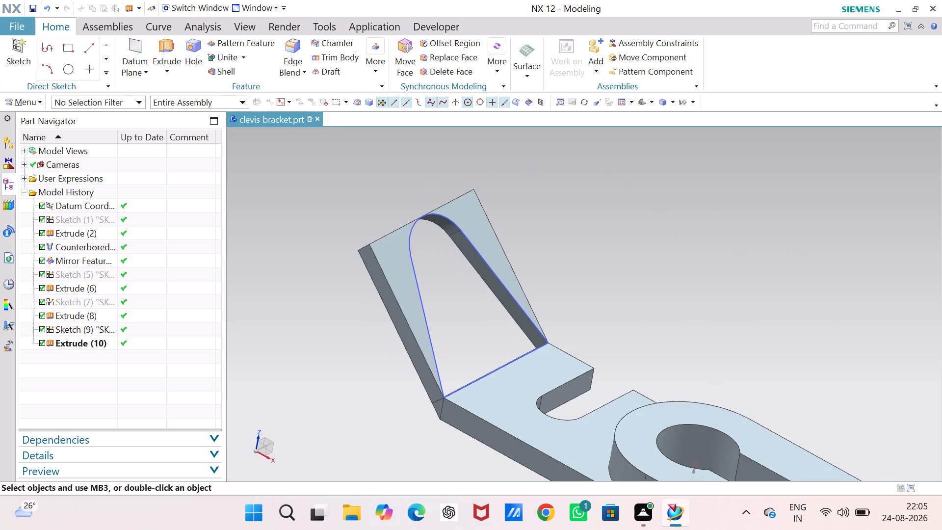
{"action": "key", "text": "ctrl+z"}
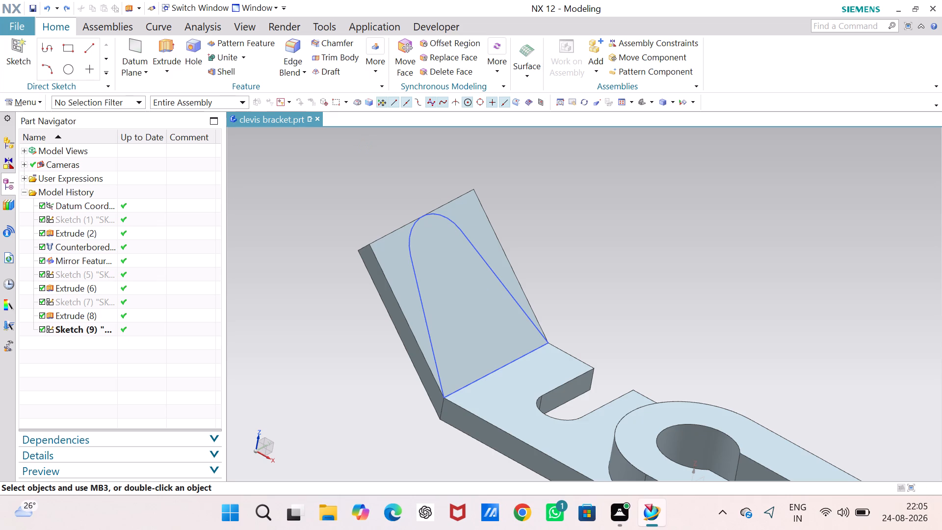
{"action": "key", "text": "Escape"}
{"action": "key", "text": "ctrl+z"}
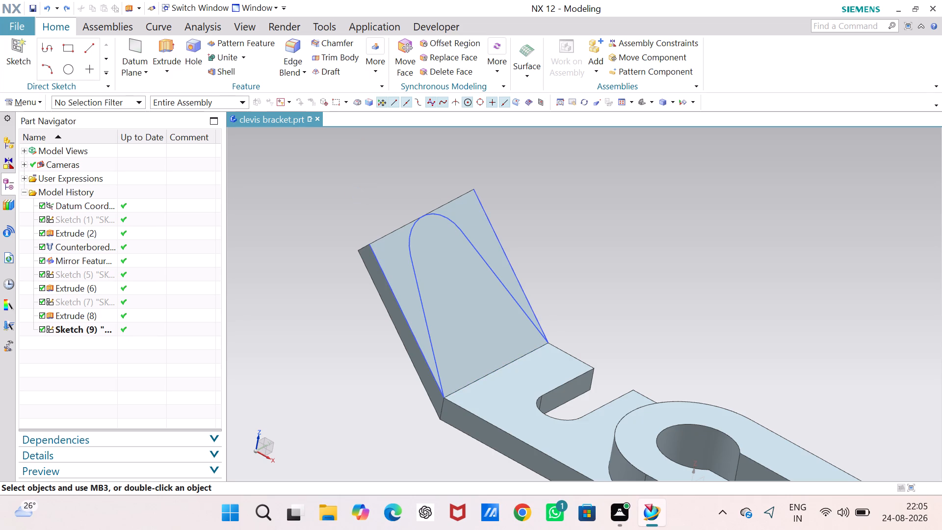
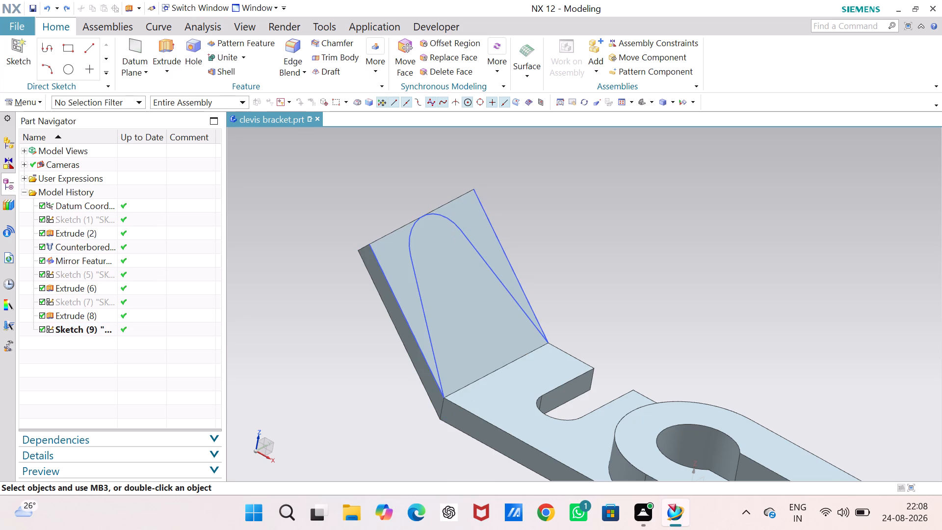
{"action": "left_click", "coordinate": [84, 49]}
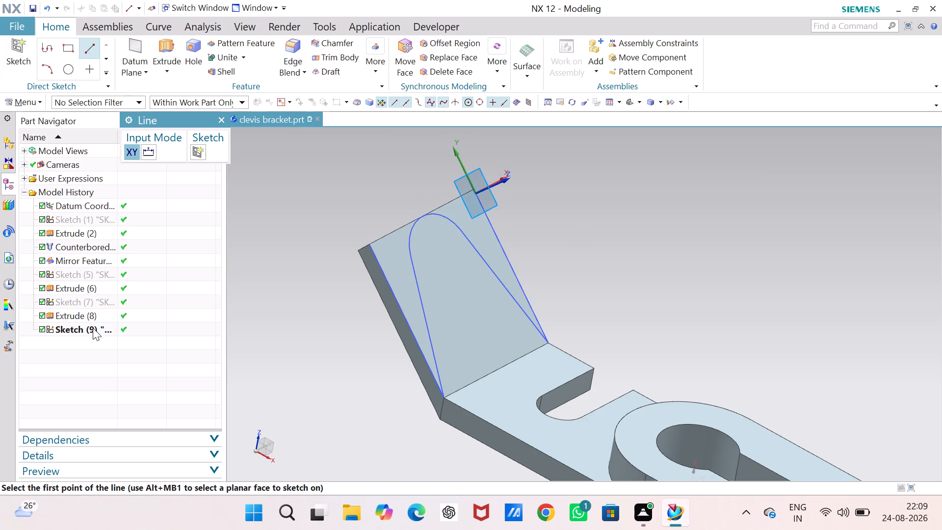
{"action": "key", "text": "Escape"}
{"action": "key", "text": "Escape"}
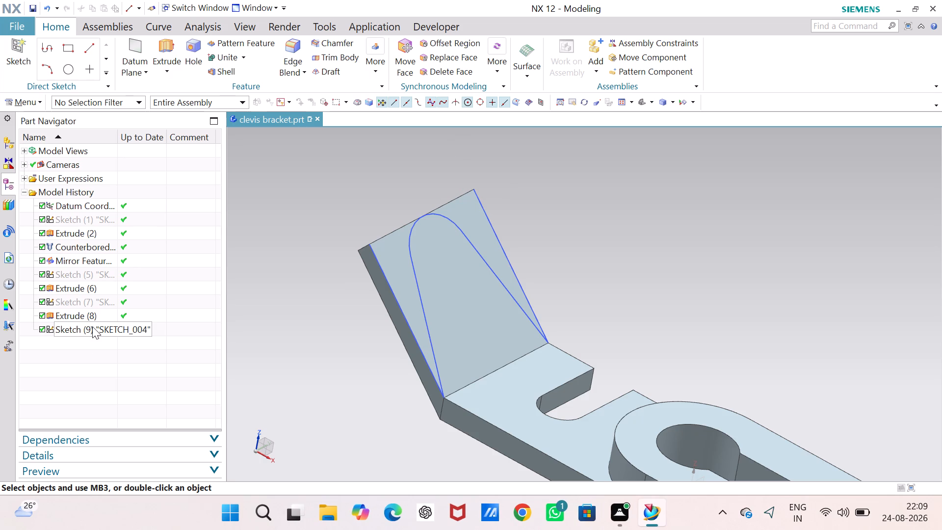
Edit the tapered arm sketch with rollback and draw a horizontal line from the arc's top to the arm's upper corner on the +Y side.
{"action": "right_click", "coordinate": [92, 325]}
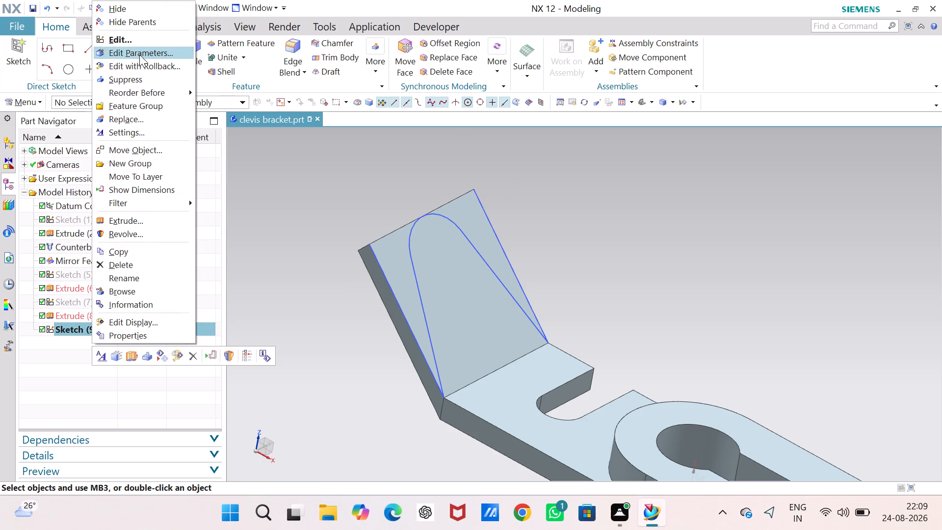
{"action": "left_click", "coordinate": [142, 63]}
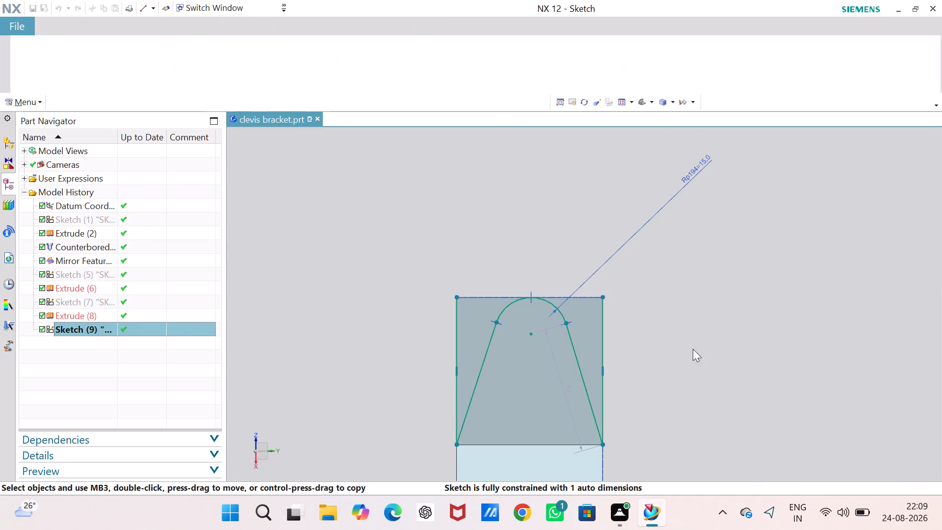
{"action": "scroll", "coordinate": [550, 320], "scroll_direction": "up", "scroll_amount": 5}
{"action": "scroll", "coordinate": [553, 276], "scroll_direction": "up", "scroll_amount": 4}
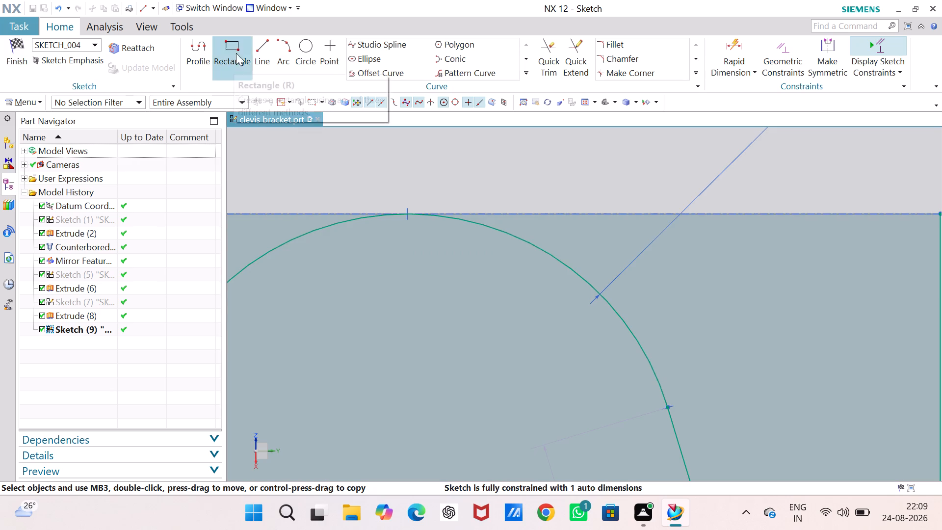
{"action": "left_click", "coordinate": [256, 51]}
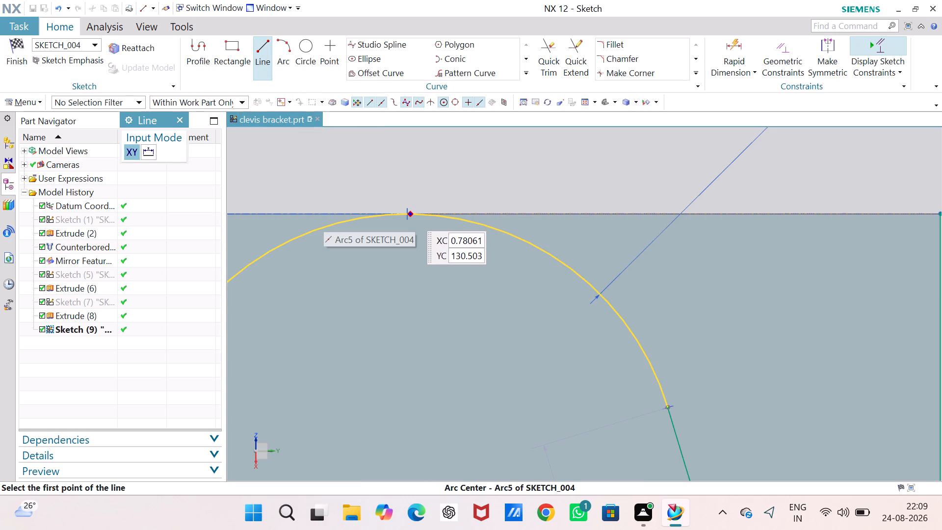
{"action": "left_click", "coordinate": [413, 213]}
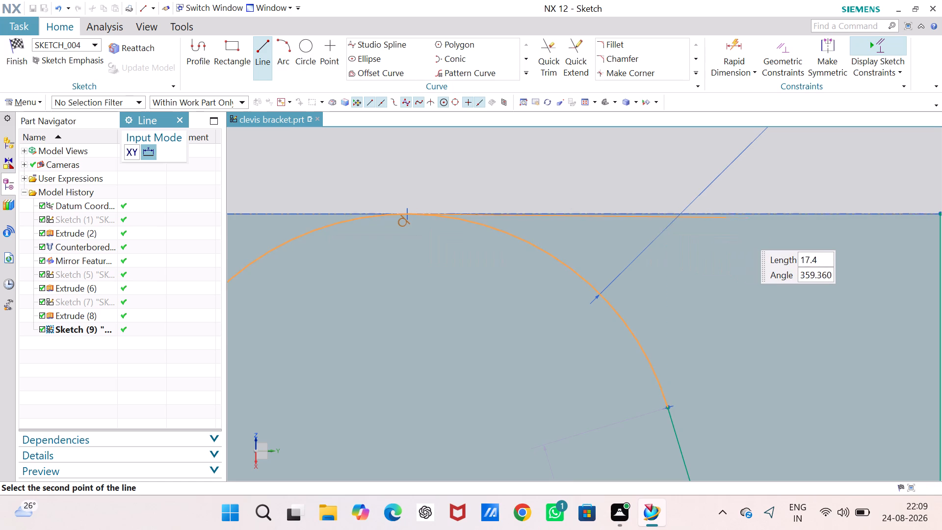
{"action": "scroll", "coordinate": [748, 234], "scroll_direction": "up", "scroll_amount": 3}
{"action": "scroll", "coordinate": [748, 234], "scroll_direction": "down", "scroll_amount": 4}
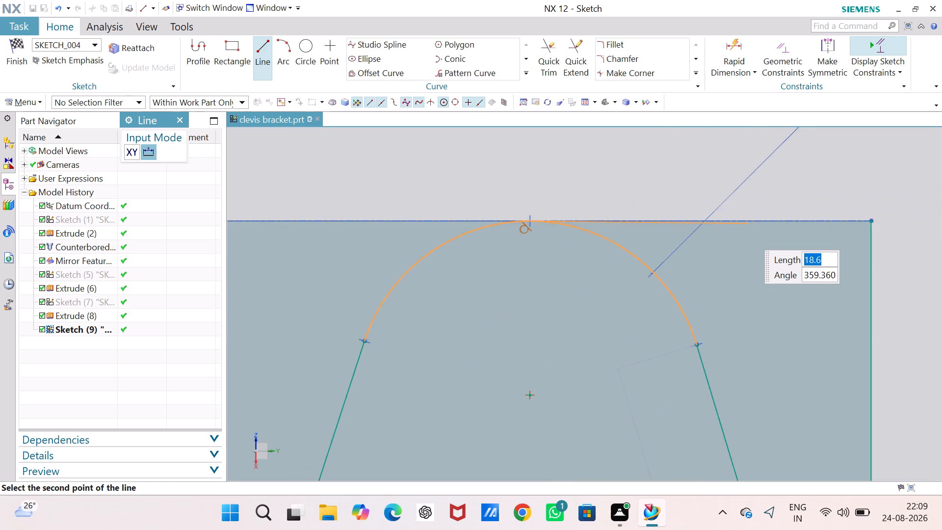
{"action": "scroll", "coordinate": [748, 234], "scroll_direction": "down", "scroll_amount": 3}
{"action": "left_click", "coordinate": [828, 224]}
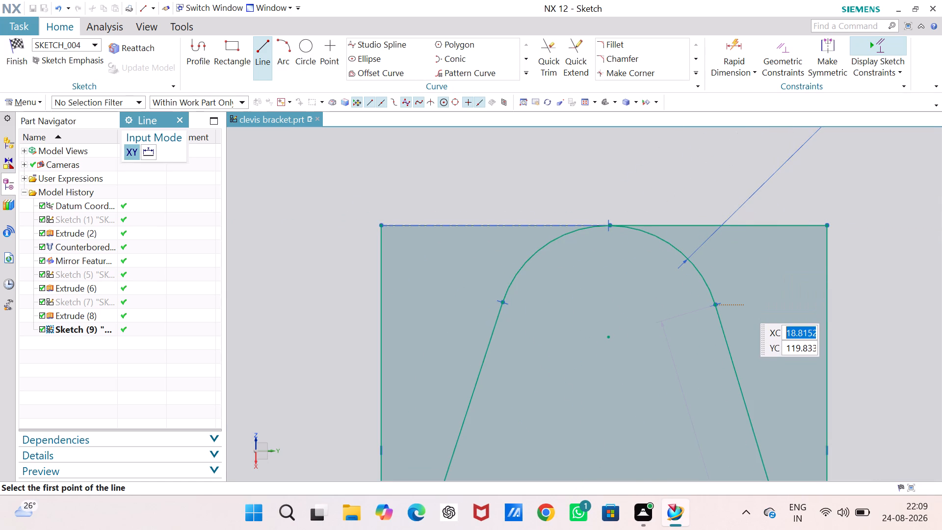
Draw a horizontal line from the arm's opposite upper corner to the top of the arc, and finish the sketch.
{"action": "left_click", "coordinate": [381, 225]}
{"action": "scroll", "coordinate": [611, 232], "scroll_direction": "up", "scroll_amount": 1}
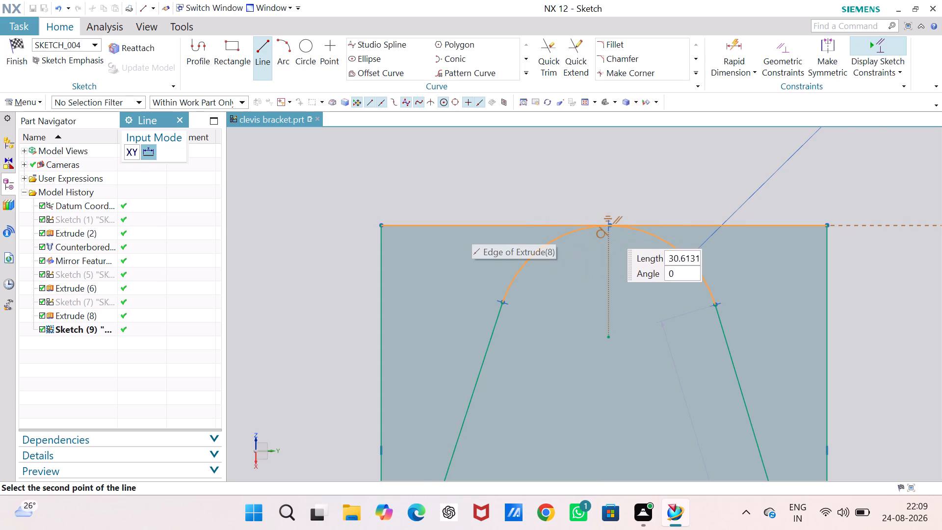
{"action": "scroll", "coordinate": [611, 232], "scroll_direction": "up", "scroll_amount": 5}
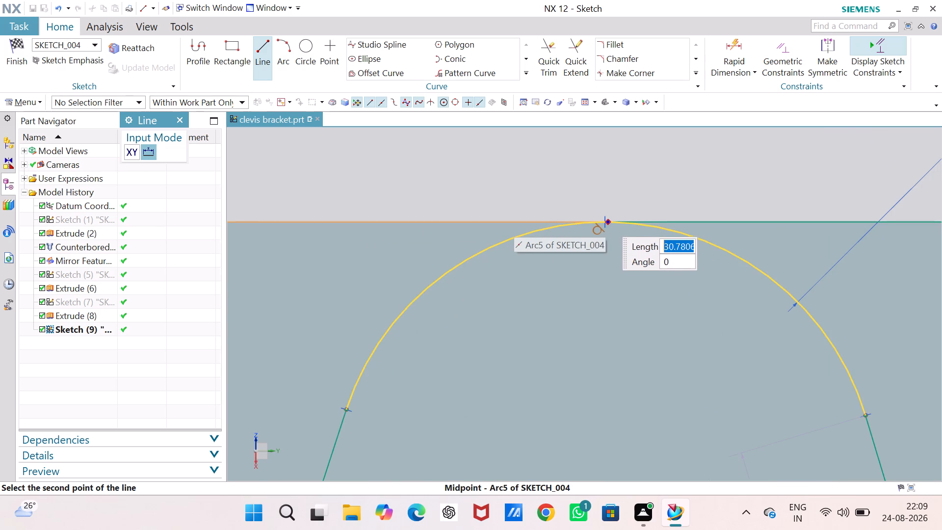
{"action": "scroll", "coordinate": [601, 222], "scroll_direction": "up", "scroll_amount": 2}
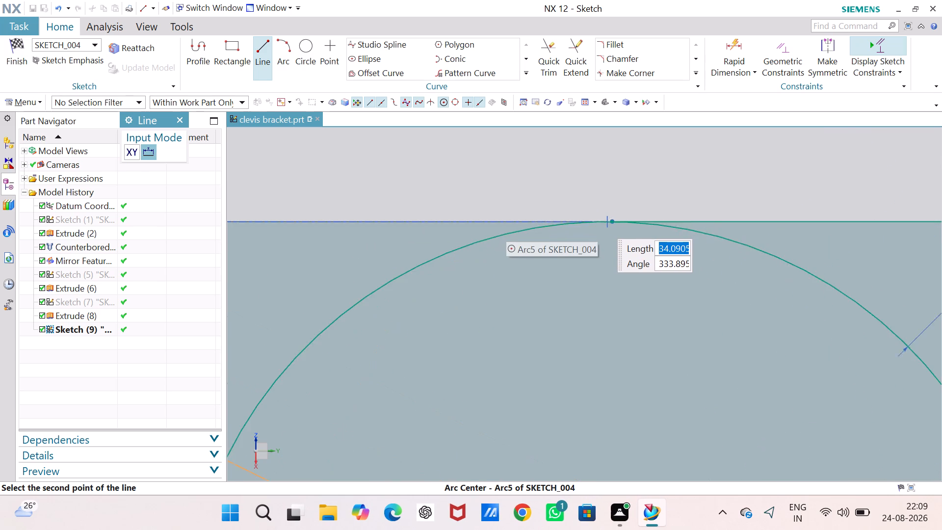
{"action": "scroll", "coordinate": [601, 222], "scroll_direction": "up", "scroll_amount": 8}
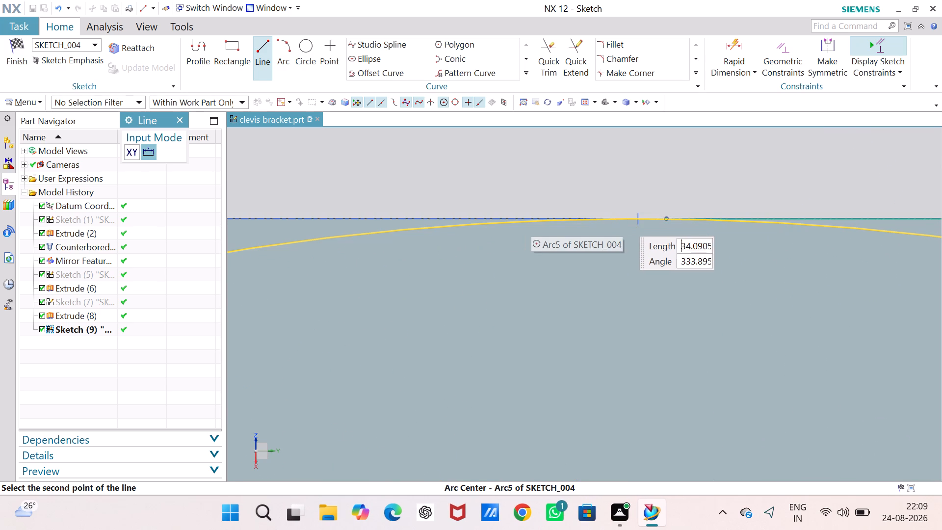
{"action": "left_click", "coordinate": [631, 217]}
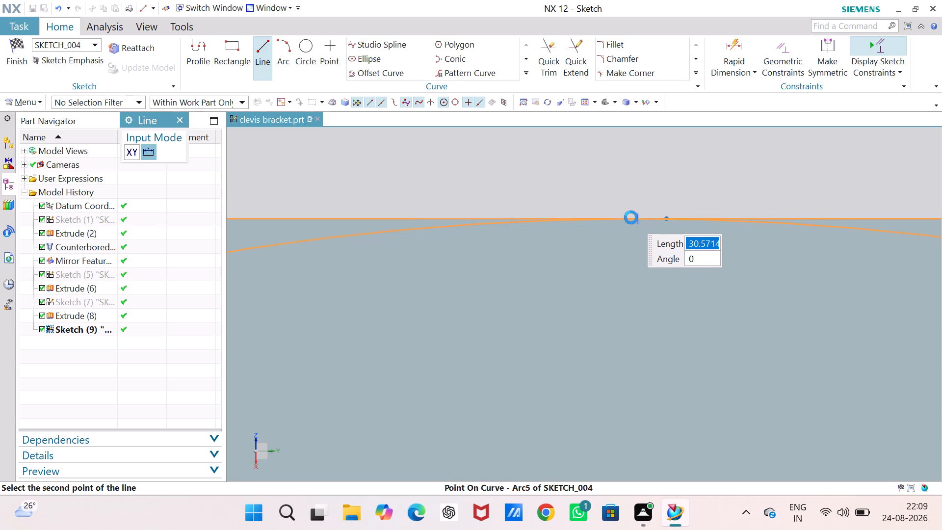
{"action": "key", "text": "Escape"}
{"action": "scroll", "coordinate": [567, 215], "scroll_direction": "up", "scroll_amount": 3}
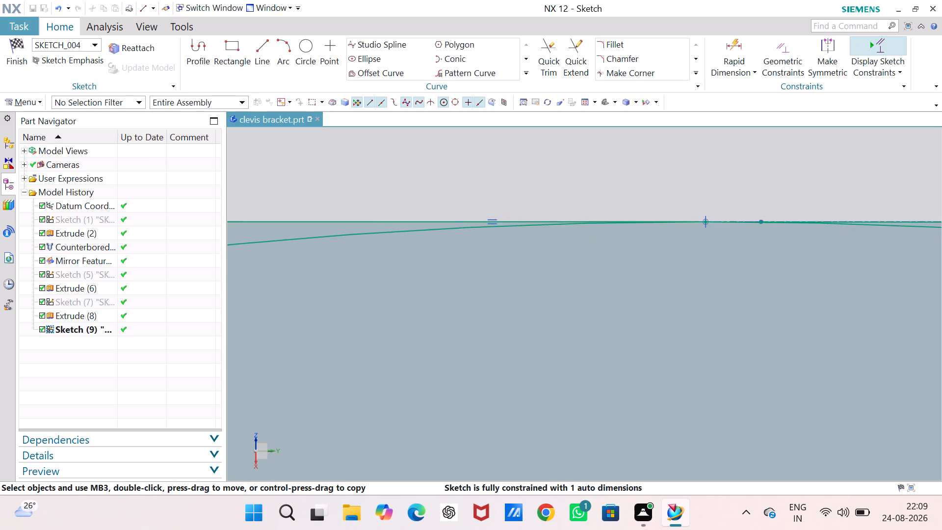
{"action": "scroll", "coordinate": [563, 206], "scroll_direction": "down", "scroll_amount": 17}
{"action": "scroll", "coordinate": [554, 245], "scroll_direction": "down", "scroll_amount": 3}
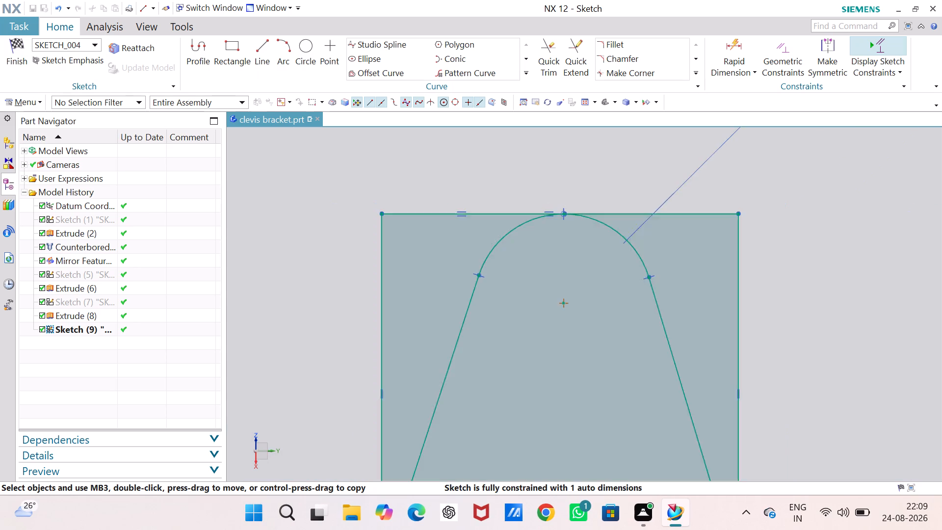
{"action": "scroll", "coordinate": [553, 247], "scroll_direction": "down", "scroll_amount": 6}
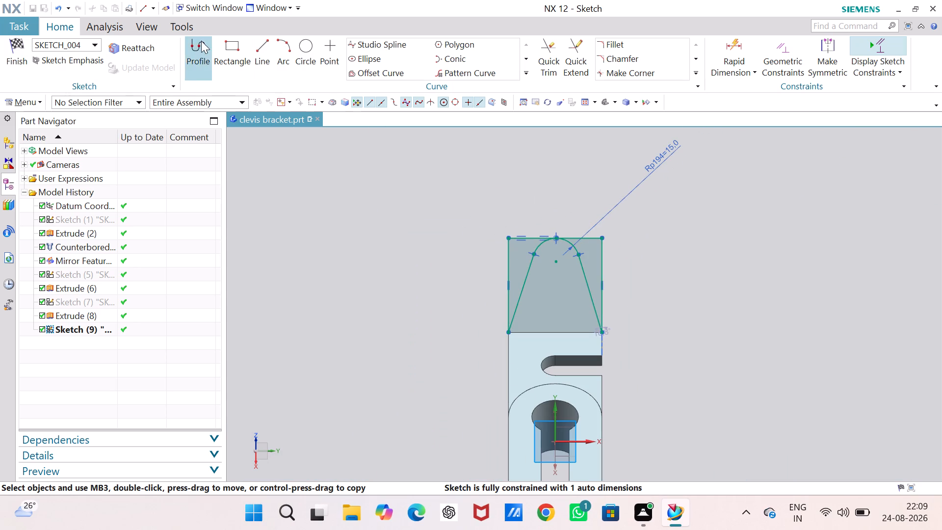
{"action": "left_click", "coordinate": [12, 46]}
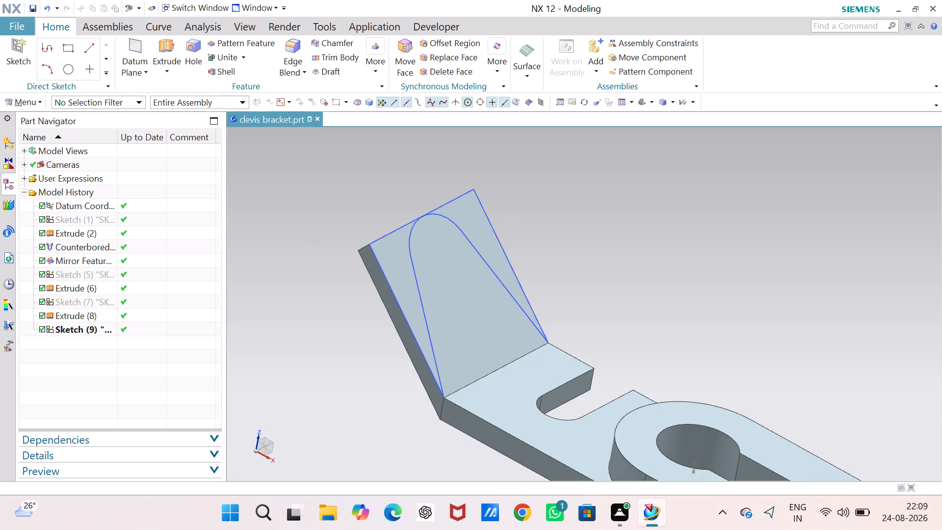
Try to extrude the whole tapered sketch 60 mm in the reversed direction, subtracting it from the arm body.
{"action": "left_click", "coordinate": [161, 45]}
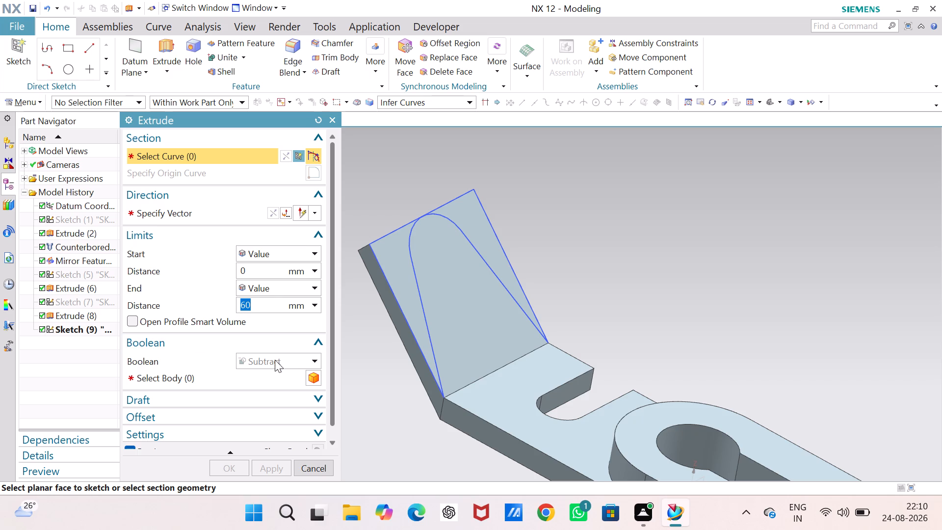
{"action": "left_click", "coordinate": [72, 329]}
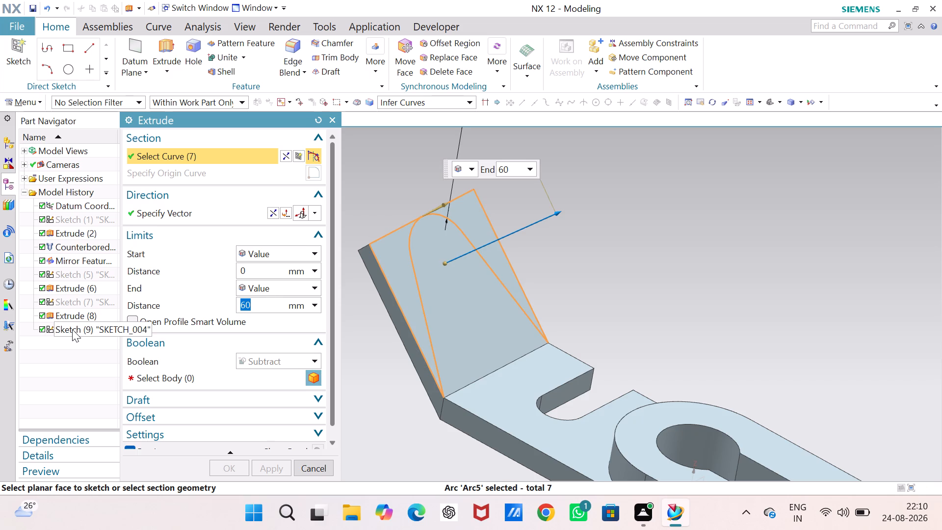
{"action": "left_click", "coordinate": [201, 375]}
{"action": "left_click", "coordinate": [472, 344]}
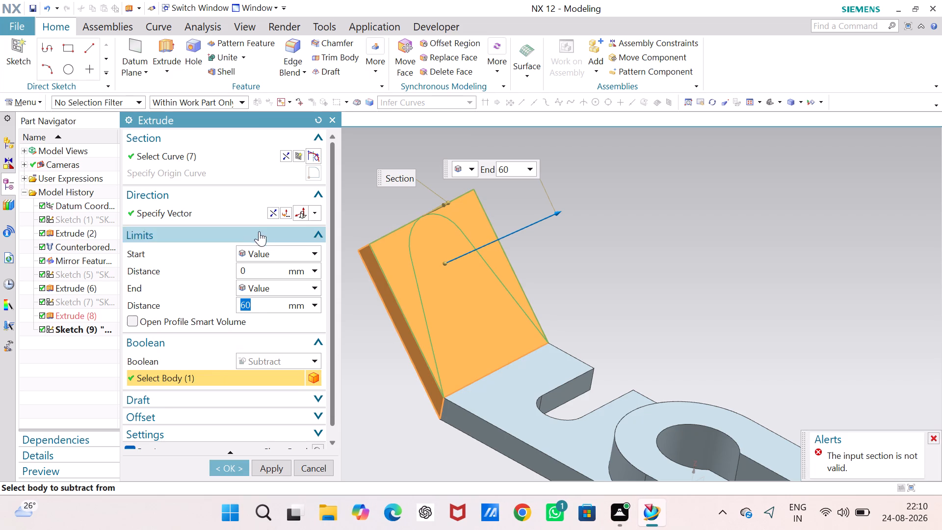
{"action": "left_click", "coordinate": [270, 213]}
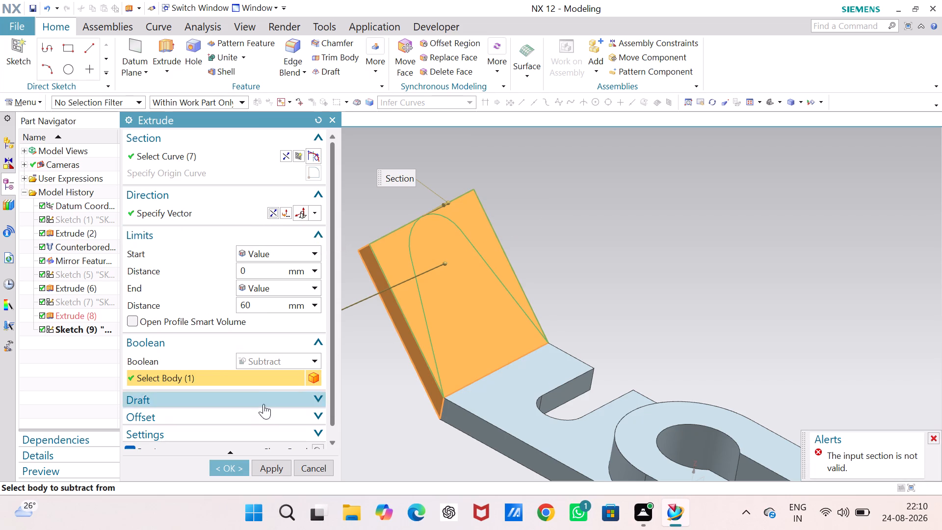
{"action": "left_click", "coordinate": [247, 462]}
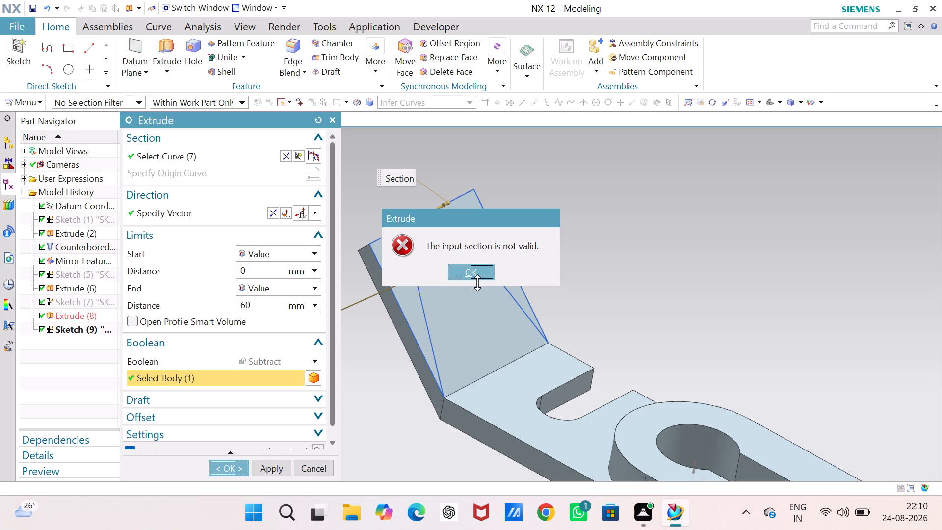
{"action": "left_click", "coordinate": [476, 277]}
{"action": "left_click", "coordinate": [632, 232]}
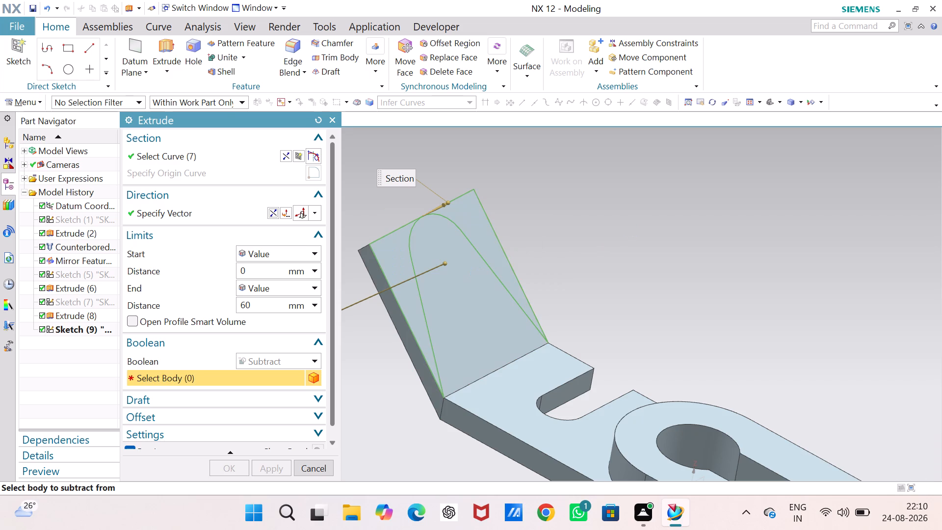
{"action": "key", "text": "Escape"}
Undo the recent sketch edits back through the creation of the tapered arm sketch, leaving the plain extruded arm.
{"action": "key", "text": "ctrl+z"}
{"action": "key", "text": "ctrl+z"}
{"action": "key", "text": "ctrl+z"}
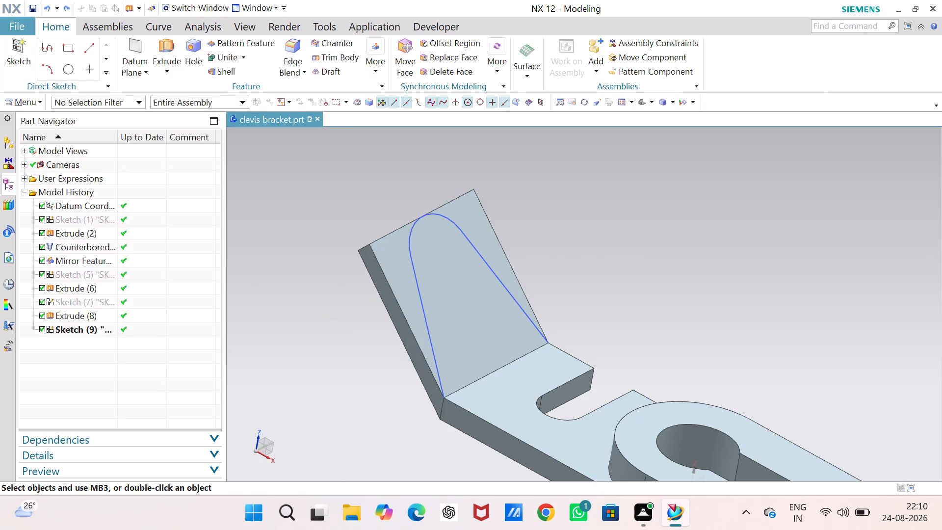
{"action": "key", "text": "ctrl+z"}
{"action": "key", "text": "ctrl+z"}
{"action": "key", "text": "ctrl+z"}
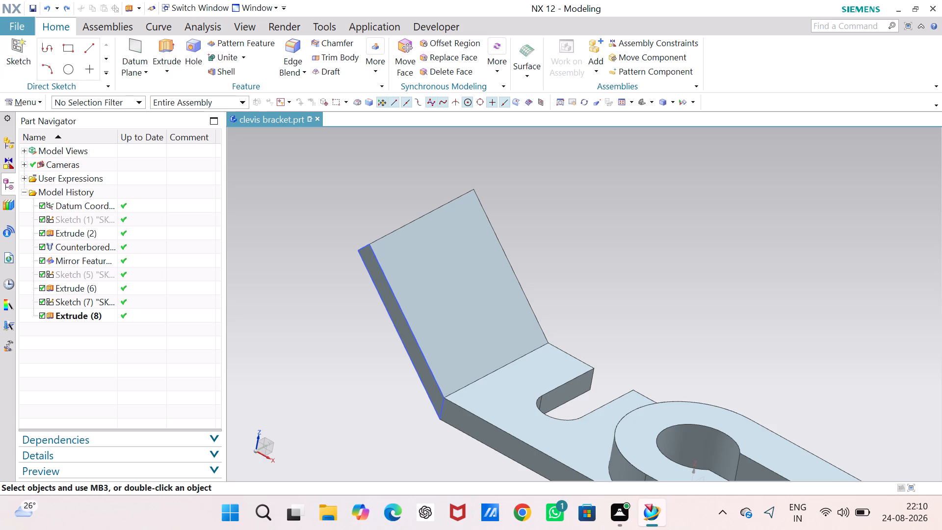
{"action": "key", "text": "ctrl+y"}
{"action": "key", "text": "Escape"}
{"action": "key", "text": "Escape"}
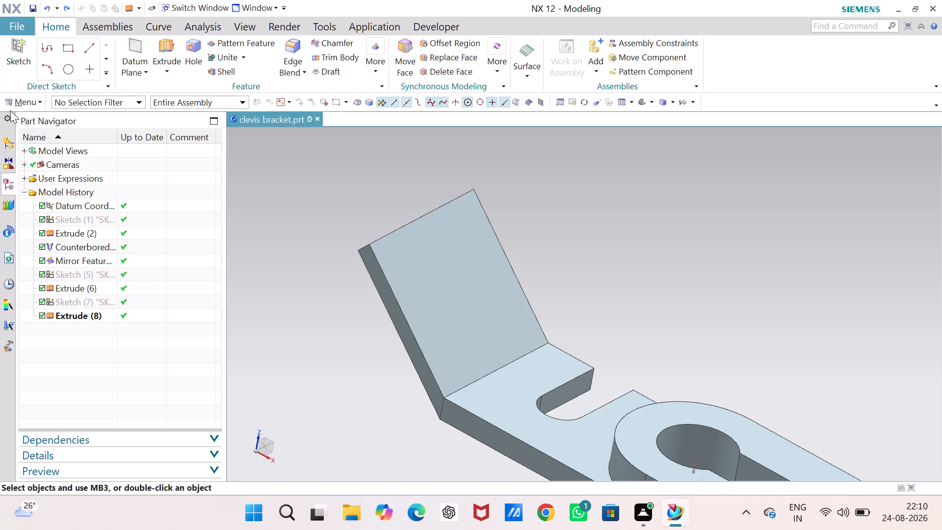
Create a new sketch in the task environment on the sloped face of the arm, with no drawing command active.
{"action": "left_click", "coordinate": [18, 97]}
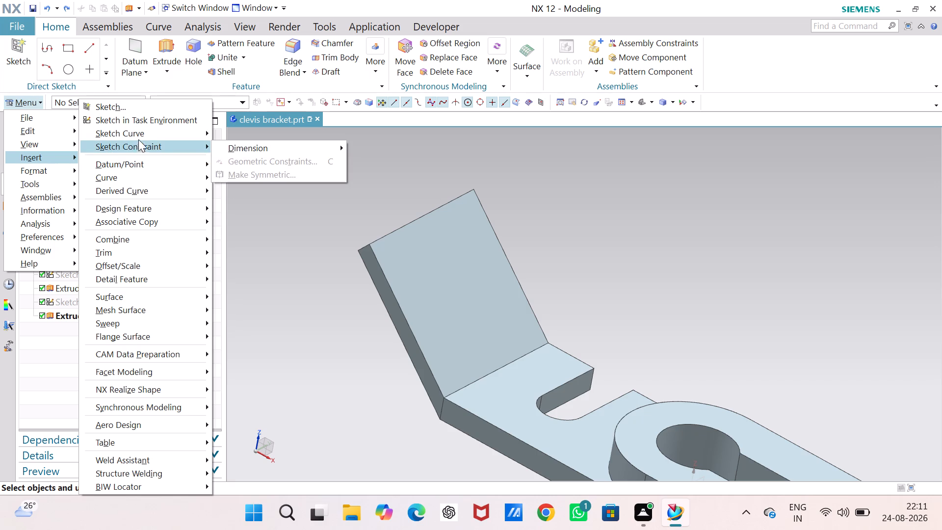
{"action": "left_click", "coordinate": [144, 123]}
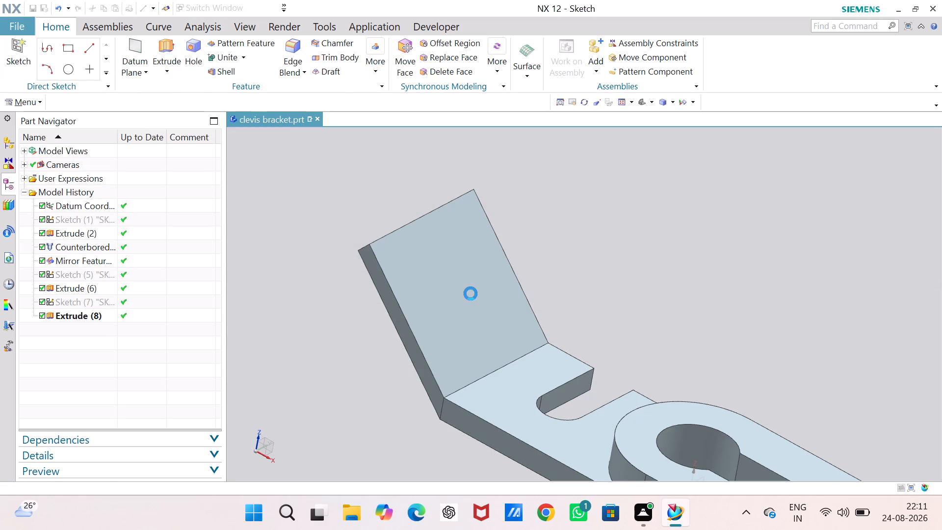
{"action": "left_click", "coordinate": [457, 284]}
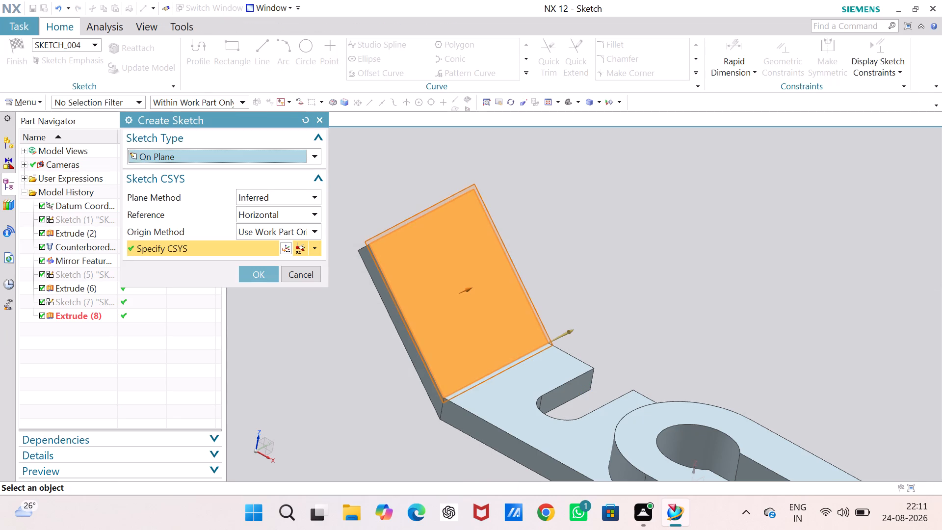
{"action": "left_click", "coordinate": [254, 278]}
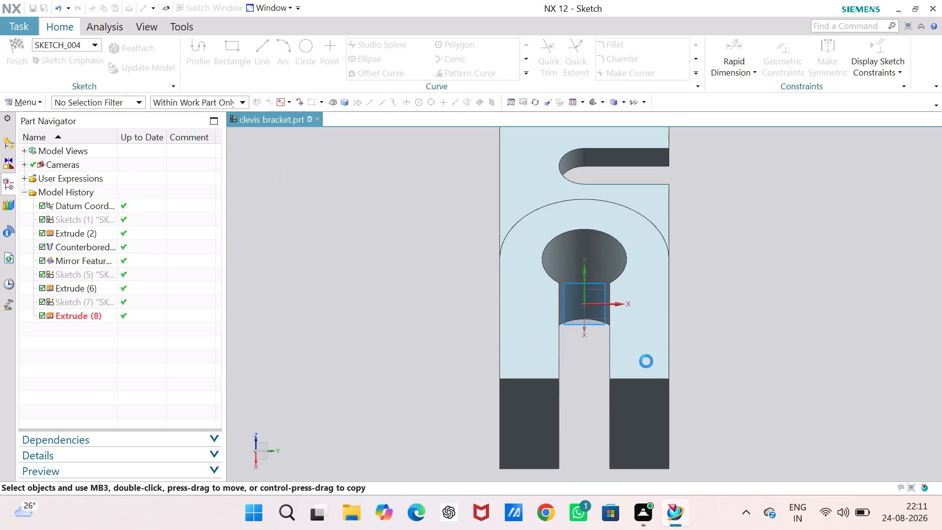
{"action": "scroll", "coordinate": [650, 359], "scroll_direction": "up", "scroll_amount": 3}
{"action": "middle_click_drag", "start_coordinate": [530, 228], "coordinate": [501, 434]}
{"action": "right_click_drag", "start_coordinate": [530, 228], "coordinate": [501, 434]}
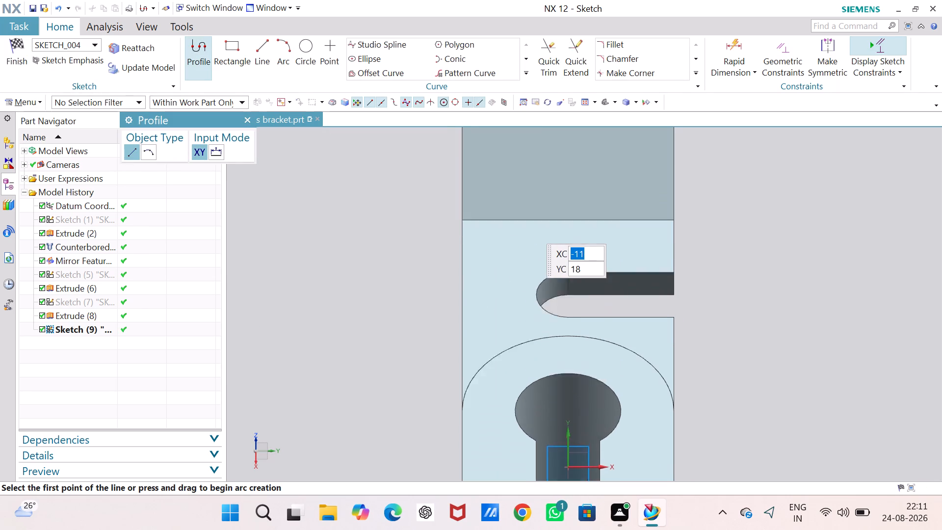
{"action": "right_click_drag", "start_coordinate": [501, 434], "coordinate": [493, 468]}
{"action": "middle_click_drag", "start_coordinate": [501, 434], "coordinate": [493, 468]}
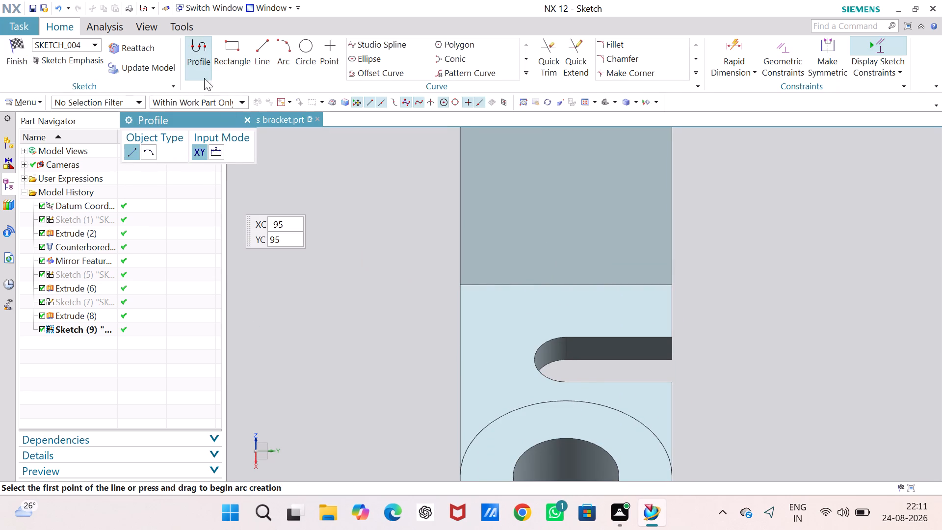
{"action": "left_click", "coordinate": [199, 56]}
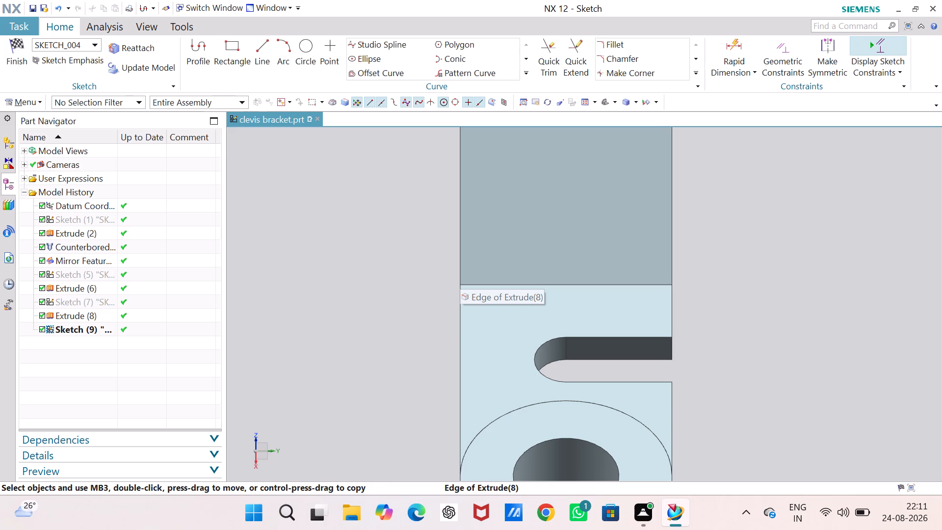
Draw a sloped profile line about 44 mm long at 73° on the arm's face, starting near its lower corner.
{"action": "left_click", "coordinate": [471, 274]}
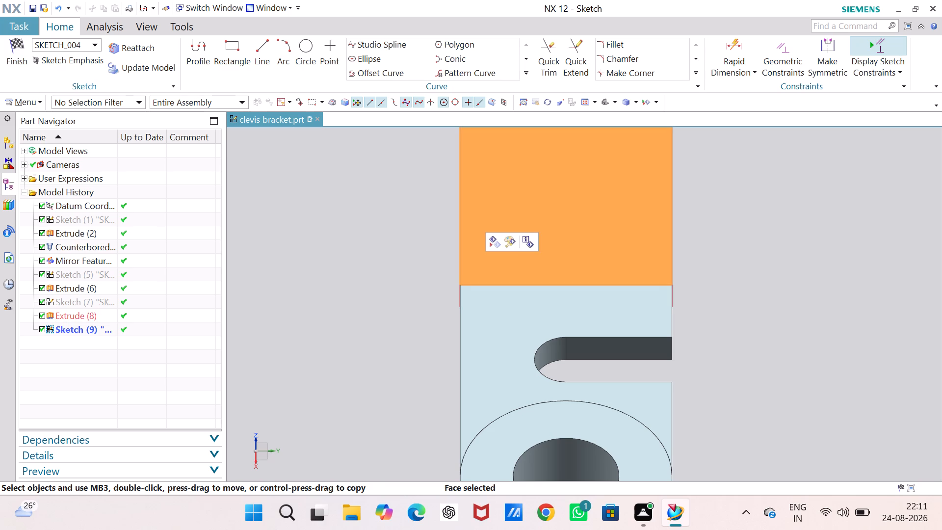
{"action": "left_click", "coordinate": [208, 53]}
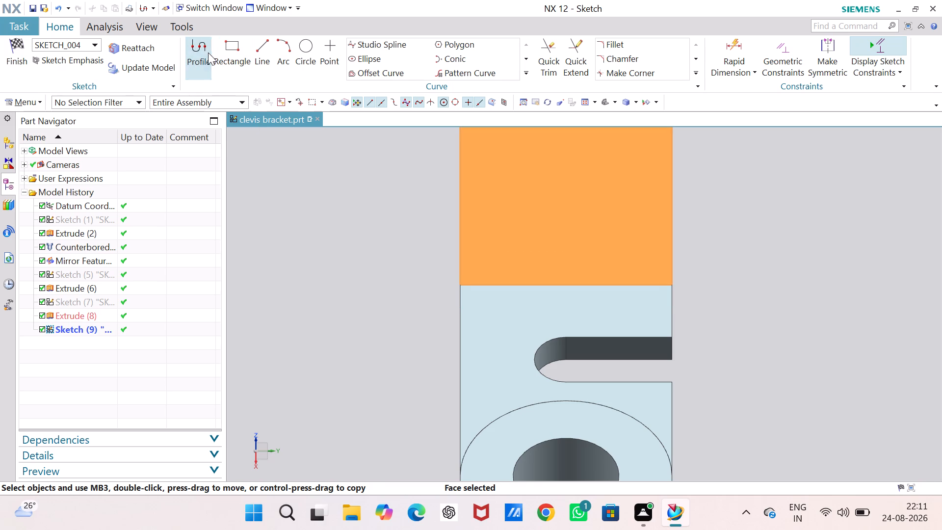
{"action": "left_click", "coordinate": [470, 276]}
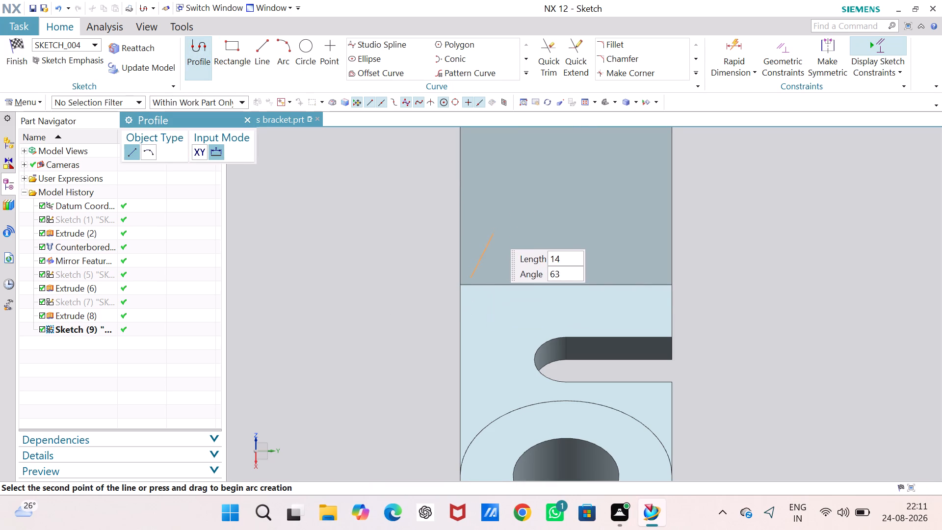
{"action": "scroll", "coordinate": [496, 230], "scroll_direction": "down", "scroll_amount": 4}
{"action": "middle_click_drag", "start_coordinate": [496, 230], "coordinate": [468, 367]}
{"action": "right_click_drag", "start_coordinate": [496, 230], "coordinate": [468, 367]}
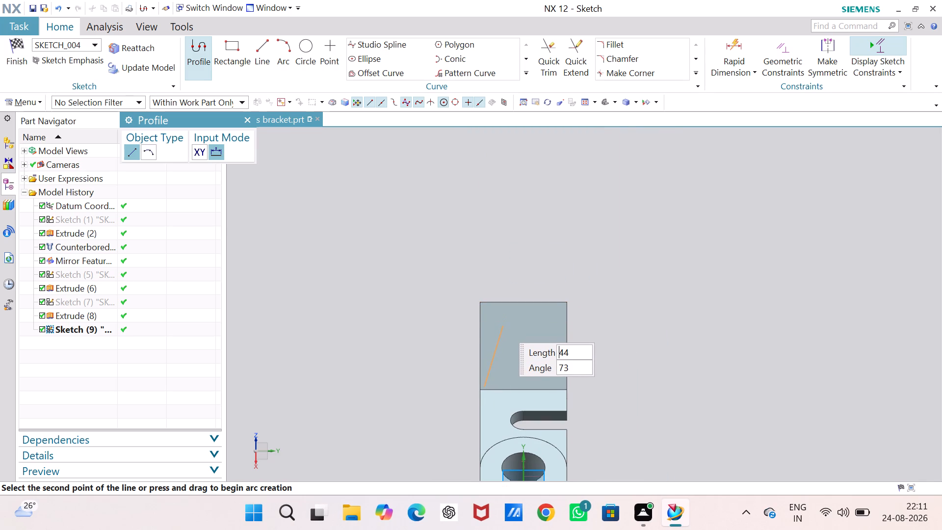
{"action": "left_click", "coordinate": [503, 326]}
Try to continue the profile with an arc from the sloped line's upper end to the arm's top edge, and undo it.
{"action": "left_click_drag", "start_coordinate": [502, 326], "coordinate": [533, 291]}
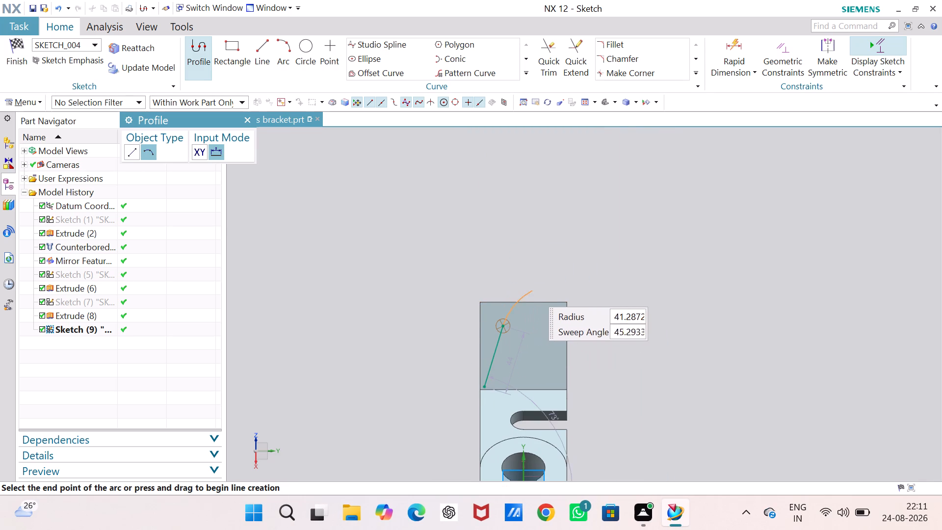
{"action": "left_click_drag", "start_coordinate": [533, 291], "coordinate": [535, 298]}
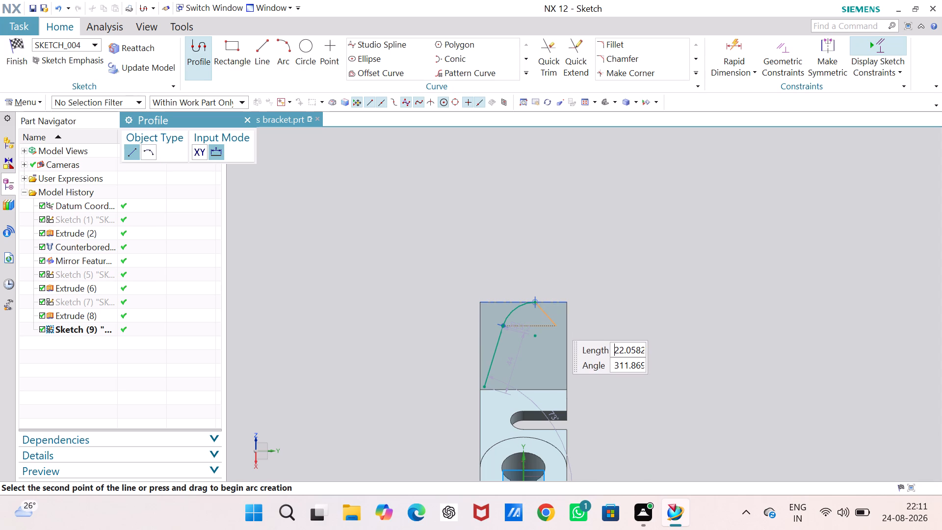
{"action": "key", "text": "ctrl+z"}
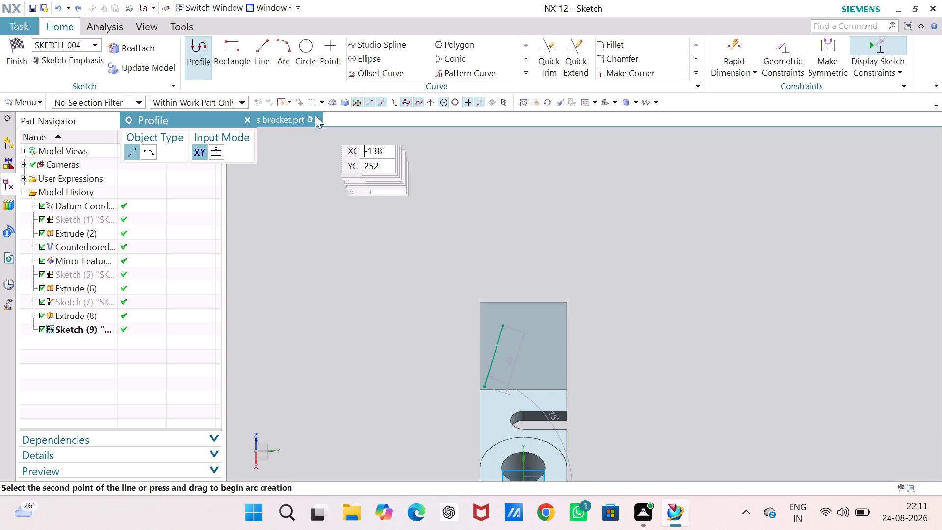
Draw a second sloped line about 42 mm long at about 96° near the opposite side, ending level with the first line.
{"action": "left_click", "coordinate": [559, 381]}
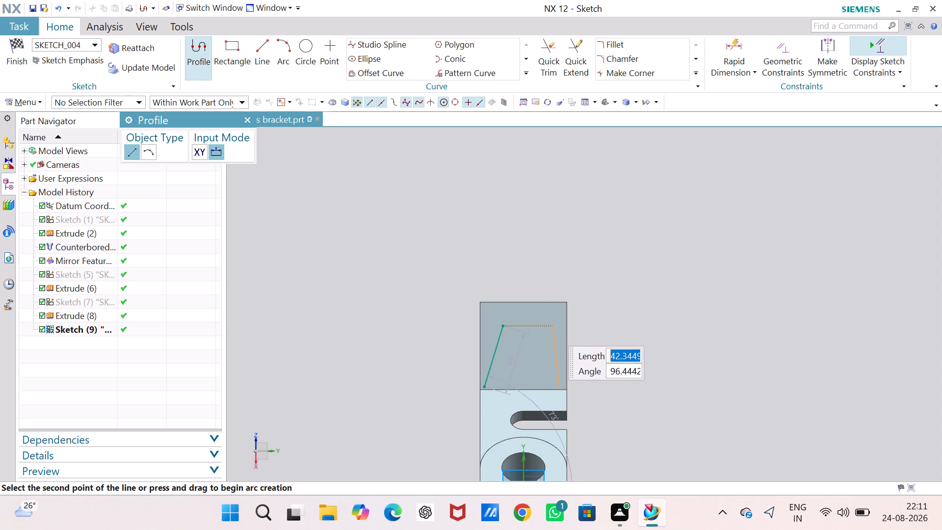
{"action": "left_click", "coordinate": [552, 330]}
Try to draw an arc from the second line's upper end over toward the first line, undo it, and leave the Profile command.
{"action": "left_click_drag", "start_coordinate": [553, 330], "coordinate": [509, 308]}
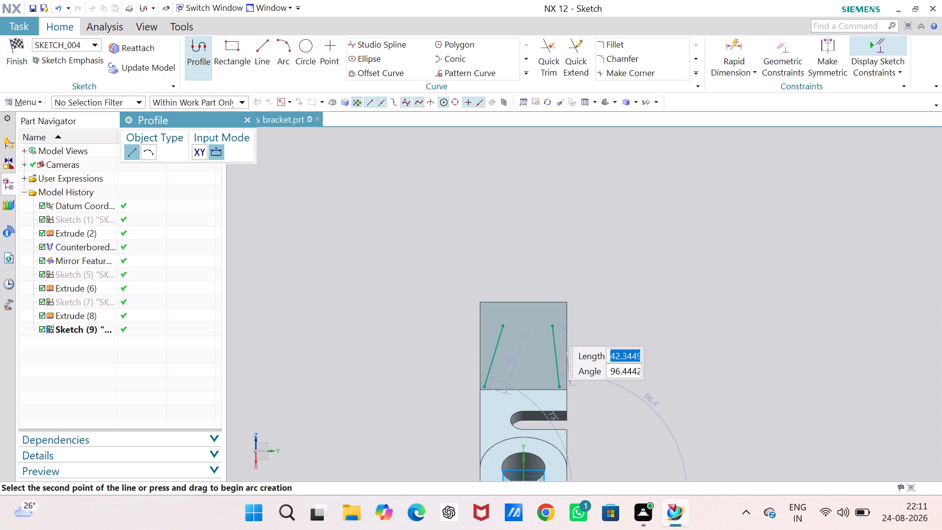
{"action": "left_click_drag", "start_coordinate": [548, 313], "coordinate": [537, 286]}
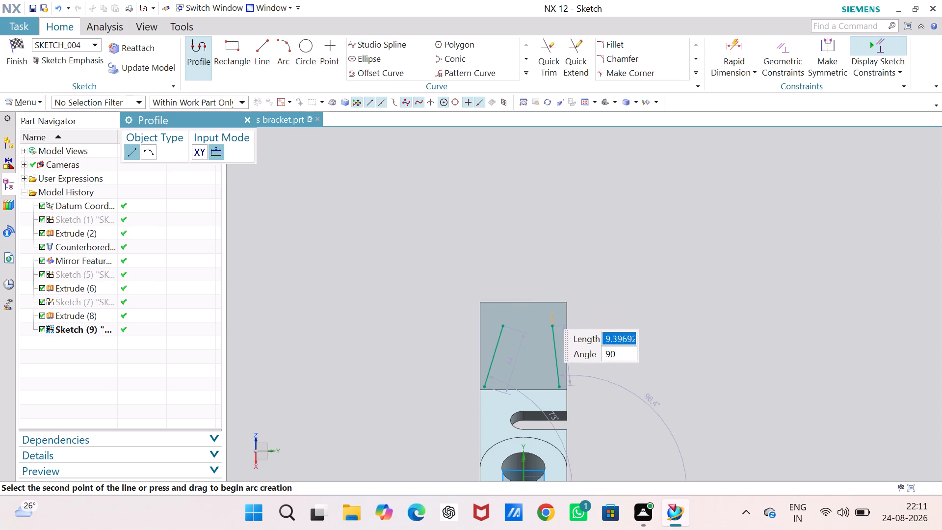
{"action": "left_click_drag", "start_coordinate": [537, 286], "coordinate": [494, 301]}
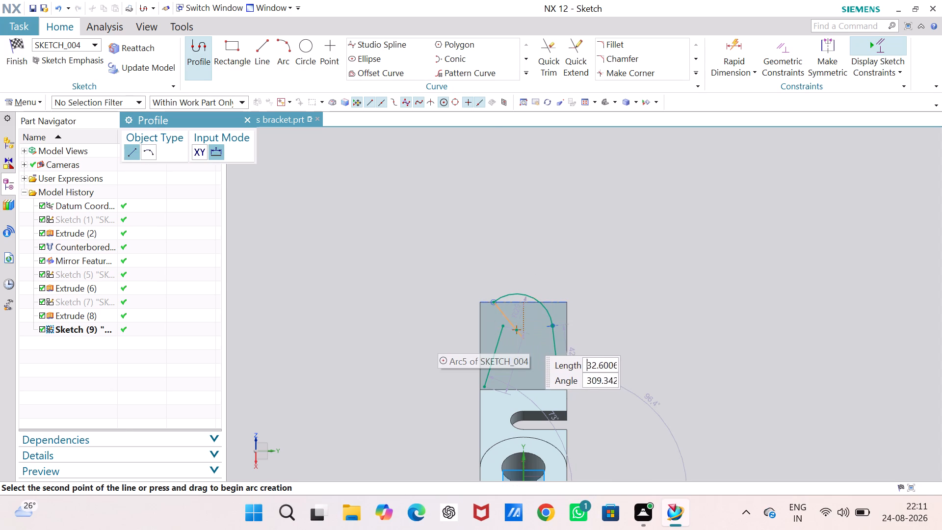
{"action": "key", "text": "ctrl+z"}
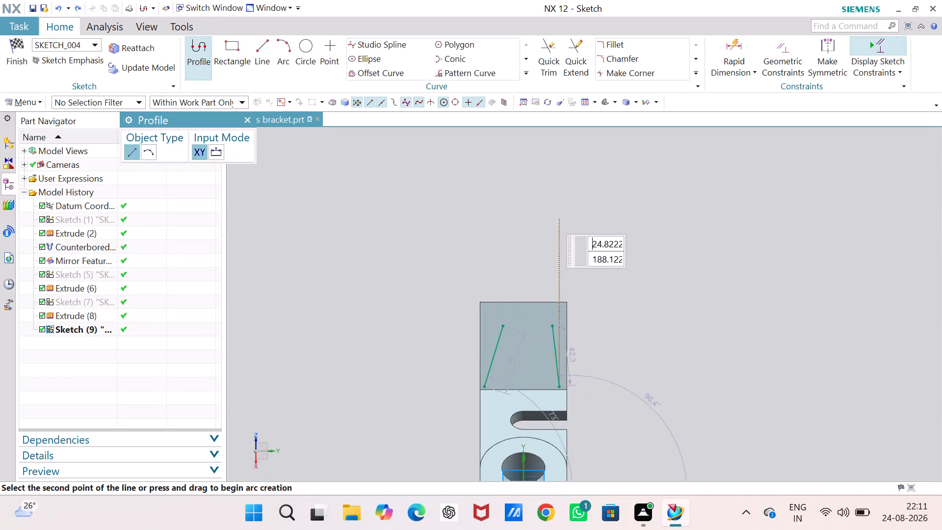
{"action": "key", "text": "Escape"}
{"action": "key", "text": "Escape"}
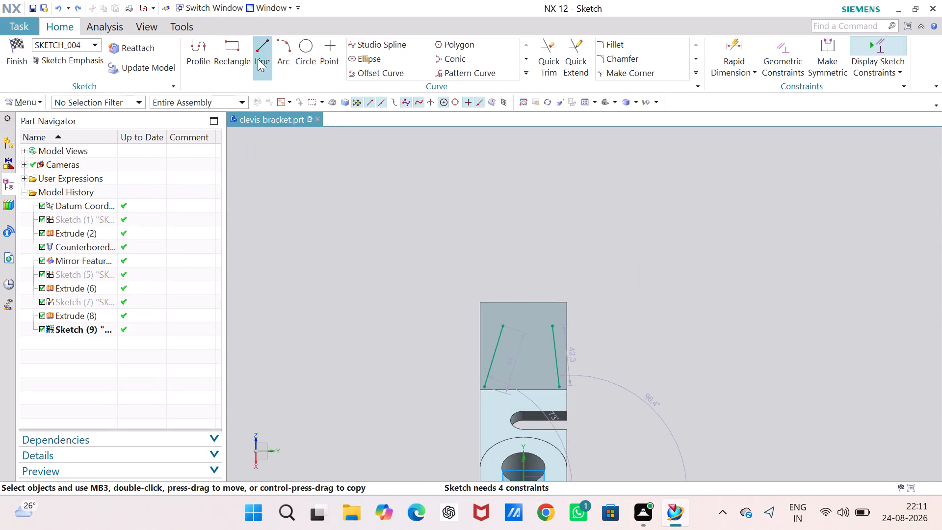
Draw a circle about 38 mm in diameter centred between the upper ends of the two sloped lines.
{"action": "left_click", "coordinate": [300, 45]}
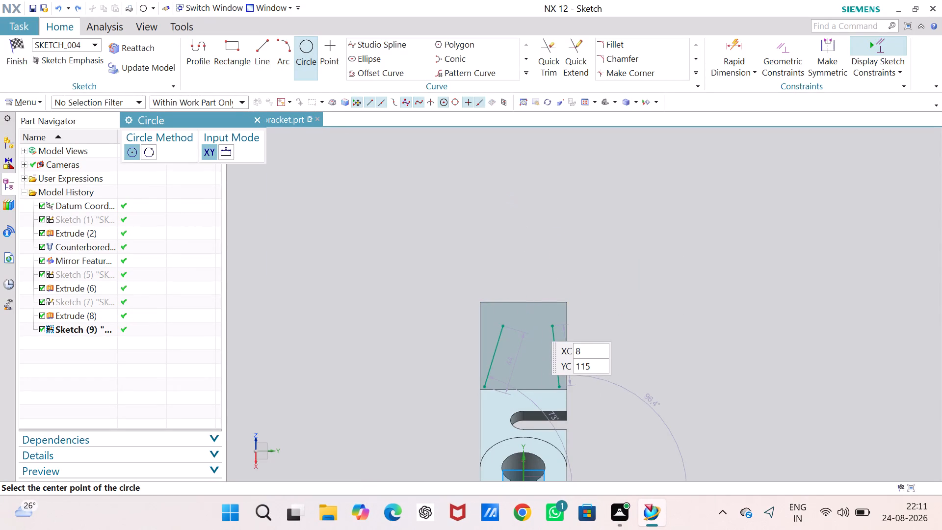
{"action": "left_click", "coordinate": [525, 328]}
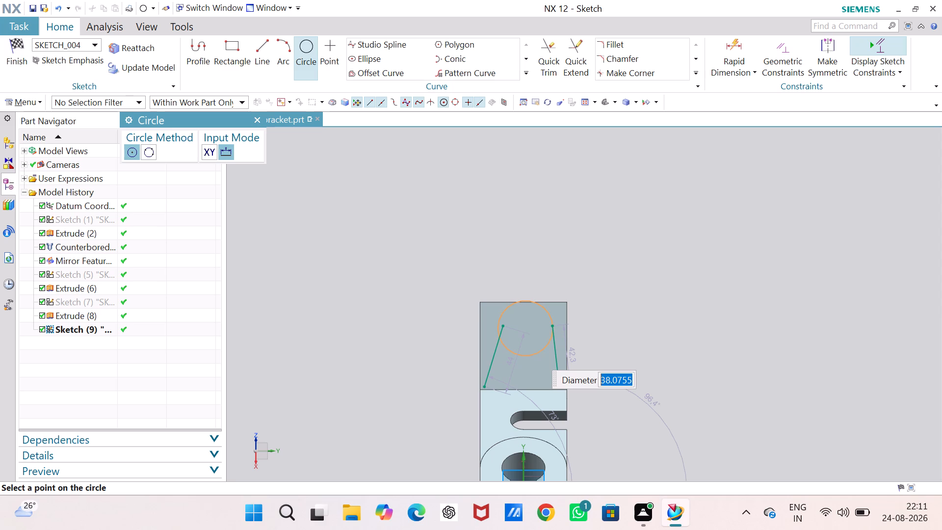
{"action": "left_click", "coordinate": [536, 354]}
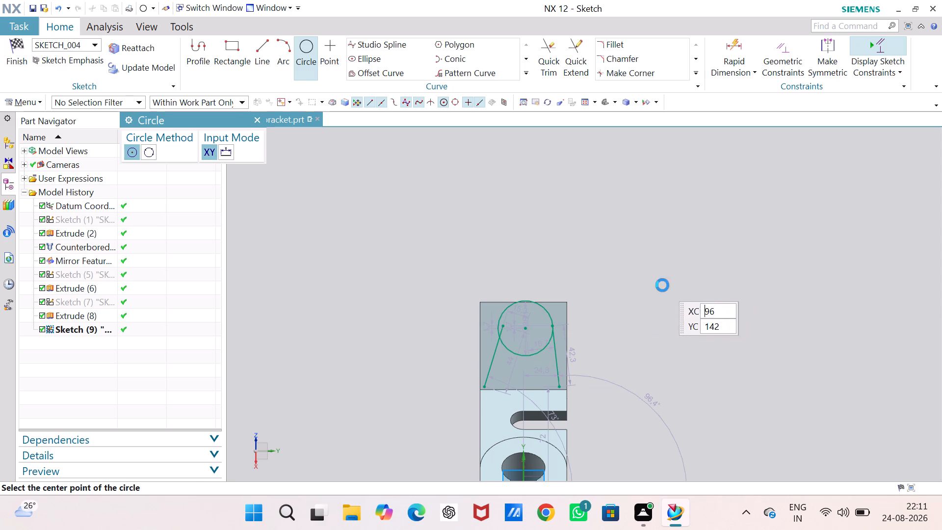
{"action": "key", "text": "Escape"}
{"action": "key", "text": "Escape"}
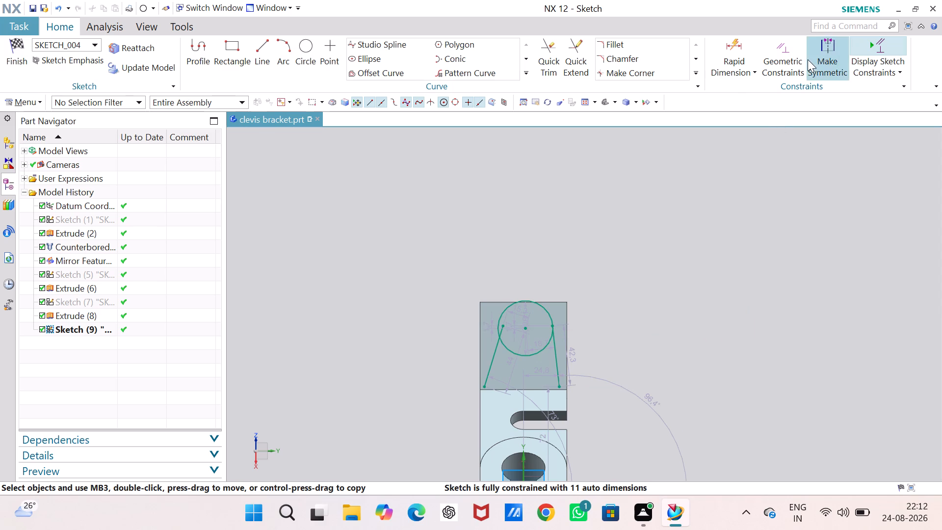
Apply tangent constraints between the circle and the arm's top edge, and between the circle and each of the two sloped lines.
{"action": "left_click", "coordinate": [782, 41]}
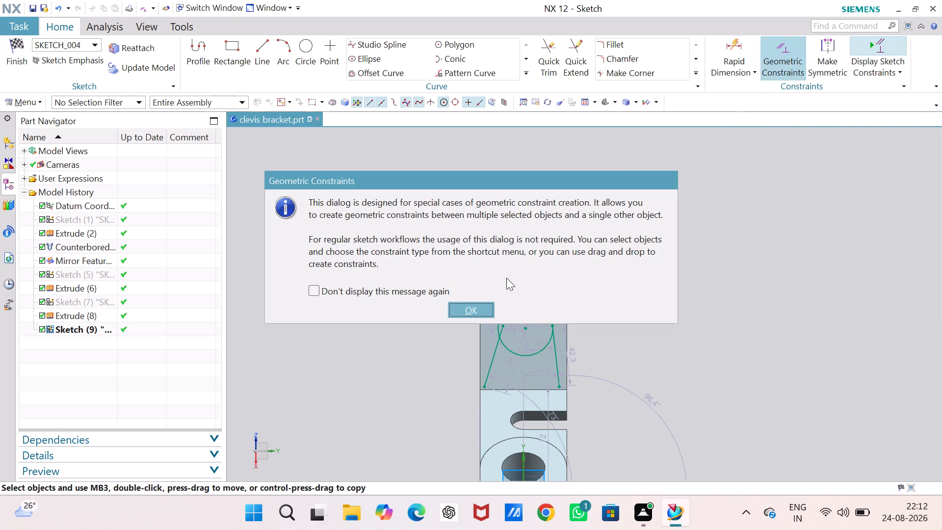
{"action": "left_click", "coordinate": [480, 307]}
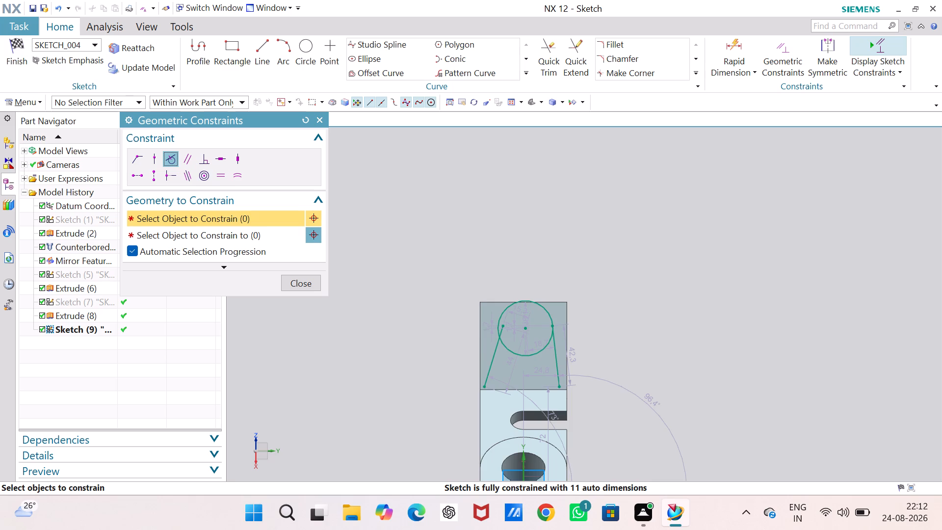
{"action": "scroll", "coordinate": [536, 305], "scroll_direction": "up", "scroll_amount": 8}
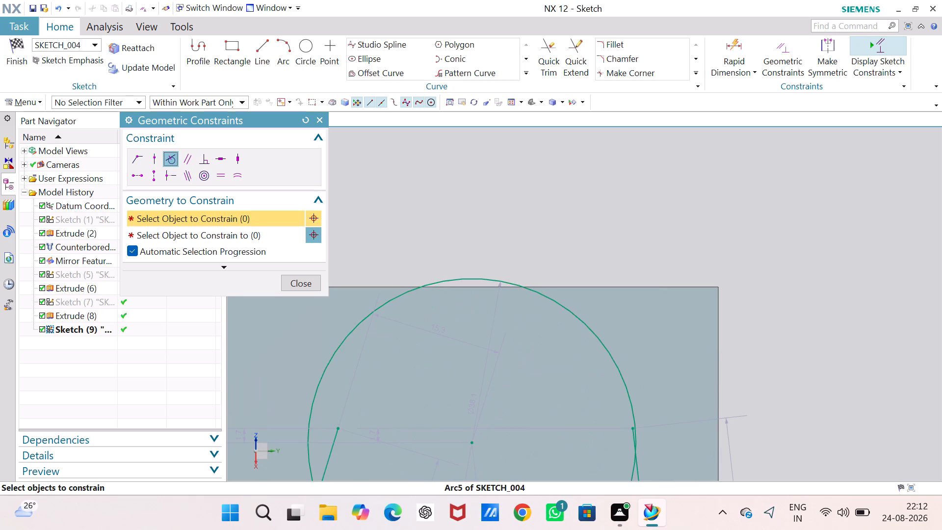
{"action": "left_click", "coordinate": [479, 290]}
{"action": "left_click", "coordinate": [477, 279]}
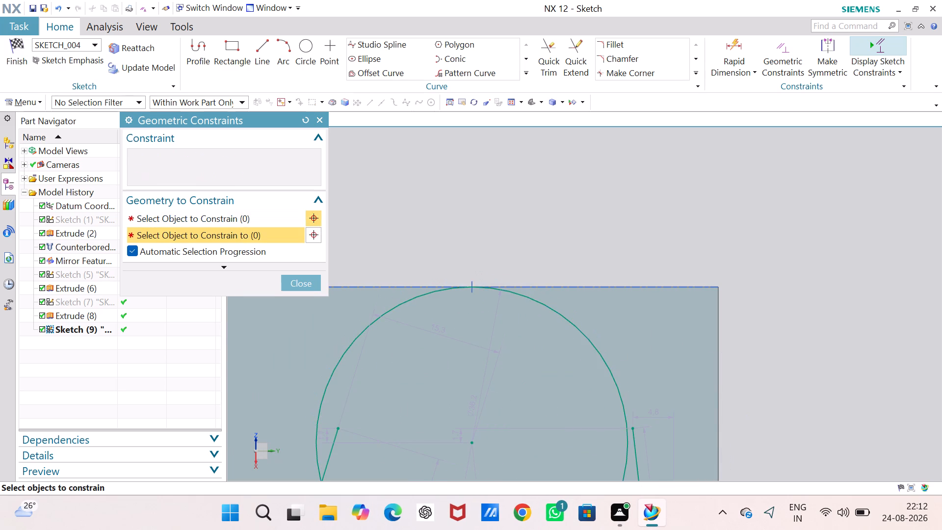
{"action": "left_click", "coordinate": [634, 429]}
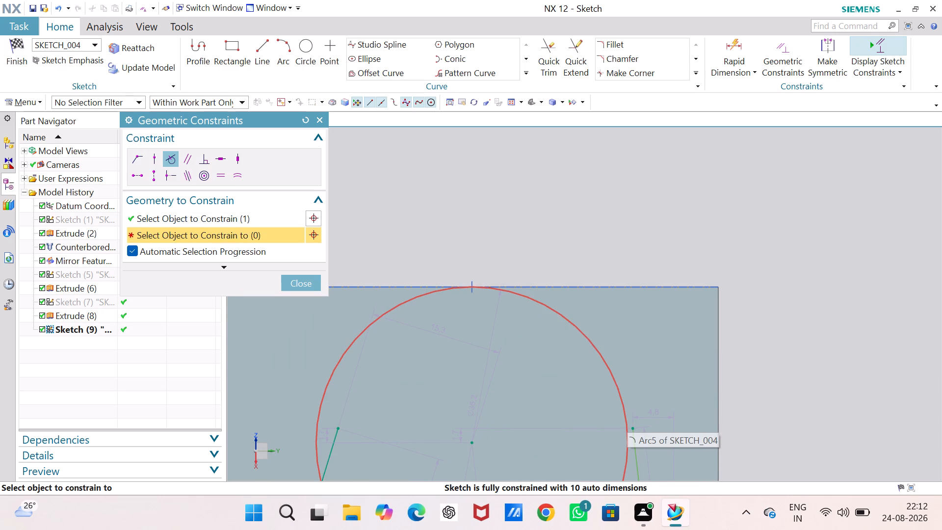
{"action": "left_click", "coordinate": [626, 416]}
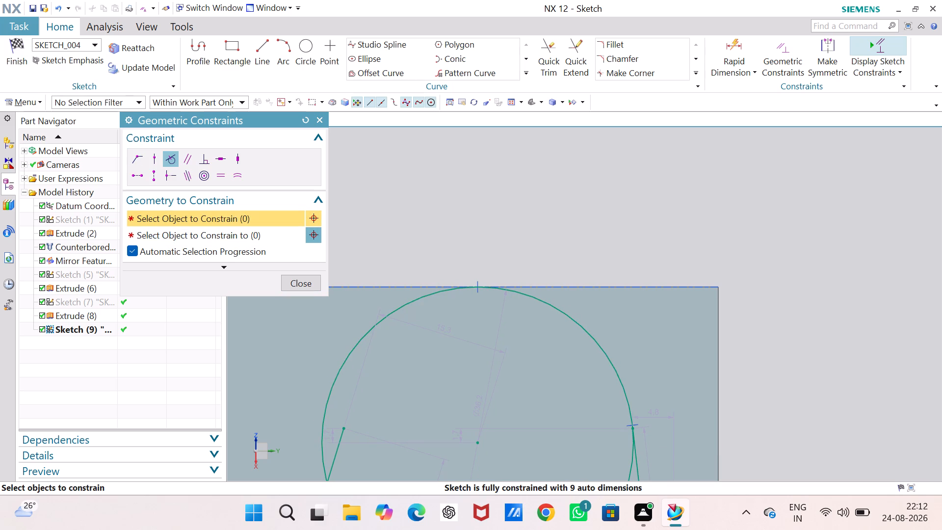
{"action": "left_click", "coordinate": [347, 428]}
{"action": "left_click", "coordinate": [323, 415]}
{"action": "key", "text": "Escape"}
{"action": "key", "text": "Escape"}
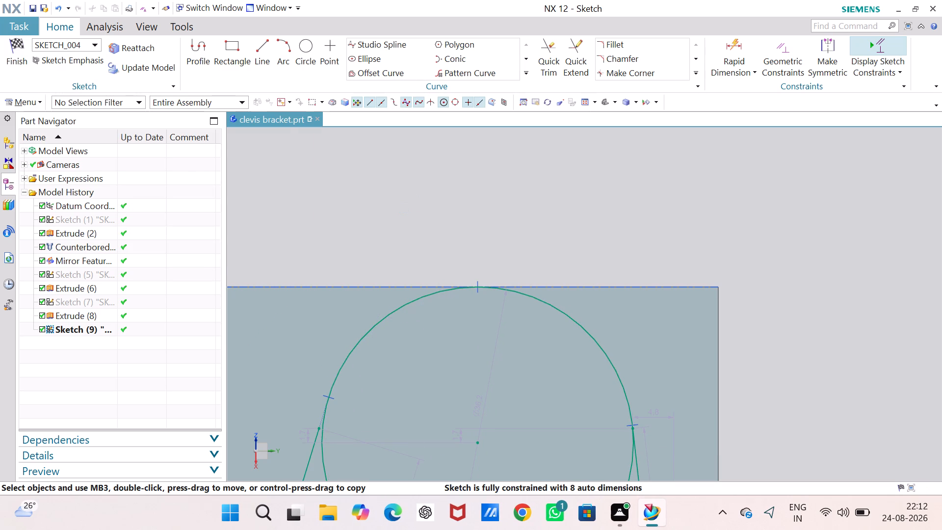
Extend the first sloped line's upper end beyond the circle and trim the excess back to the tangent point.
{"action": "left_click_drag", "start_coordinate": [318, 428], "coordinate": [340, 375]}
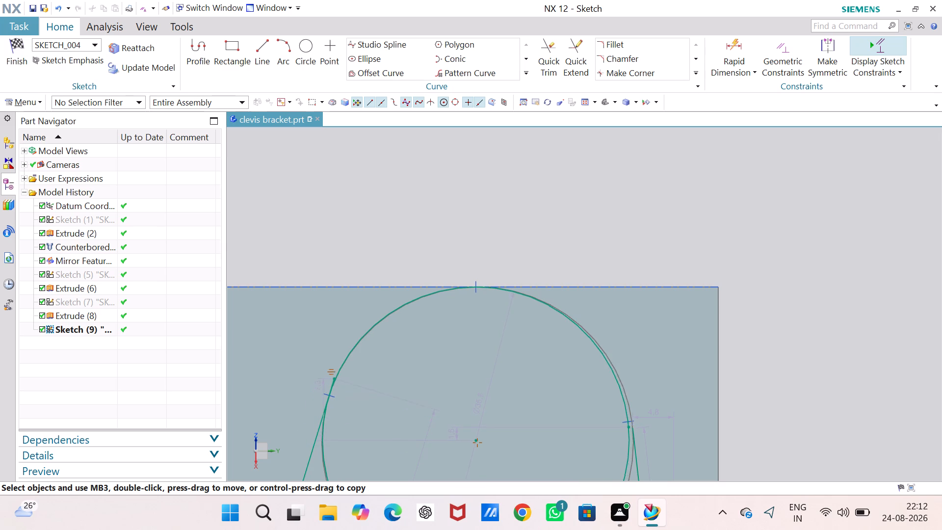
{"action": "left_click_drag", "start_coordinate": [340, 375], "coordinate": [354, 327]}
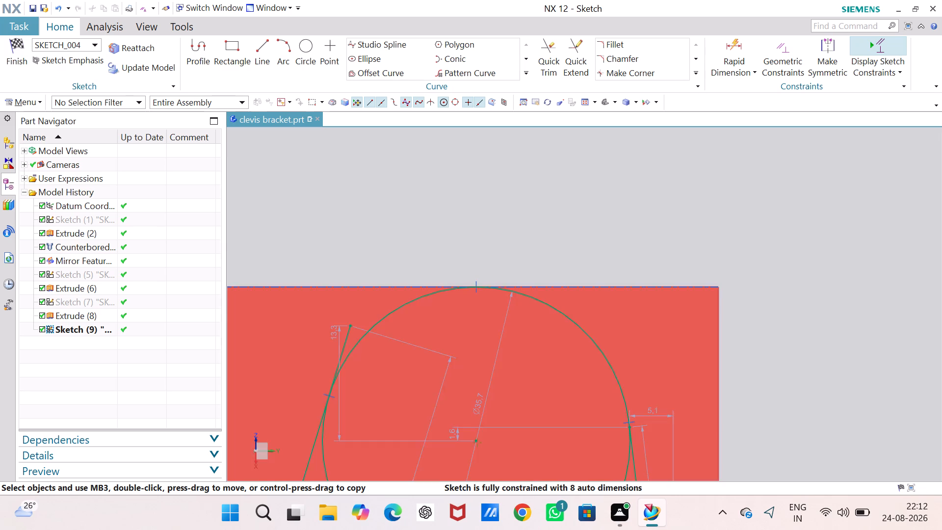
{"action": "key", "text": "Escape"}
{"action": "left_click", "coordinate": [552, 53]}
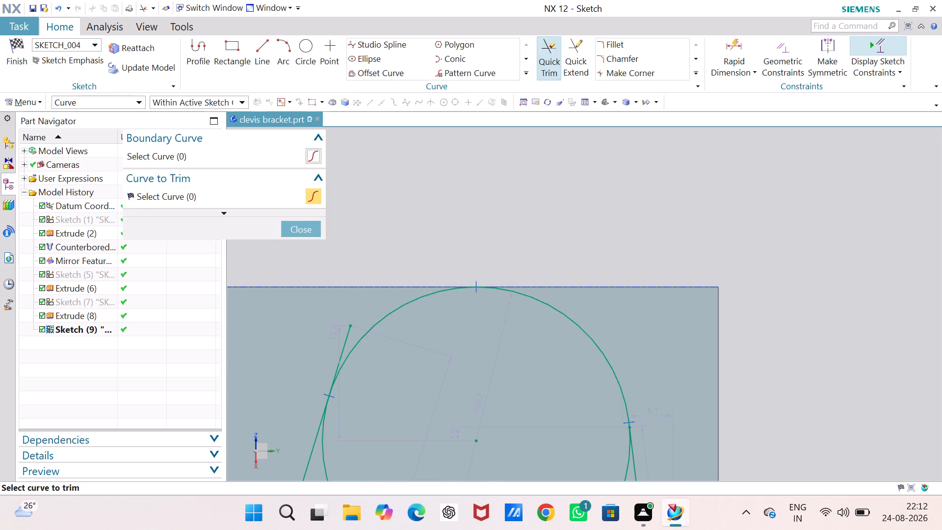
{"action": "left_click", "coordinate": [345, 342]}
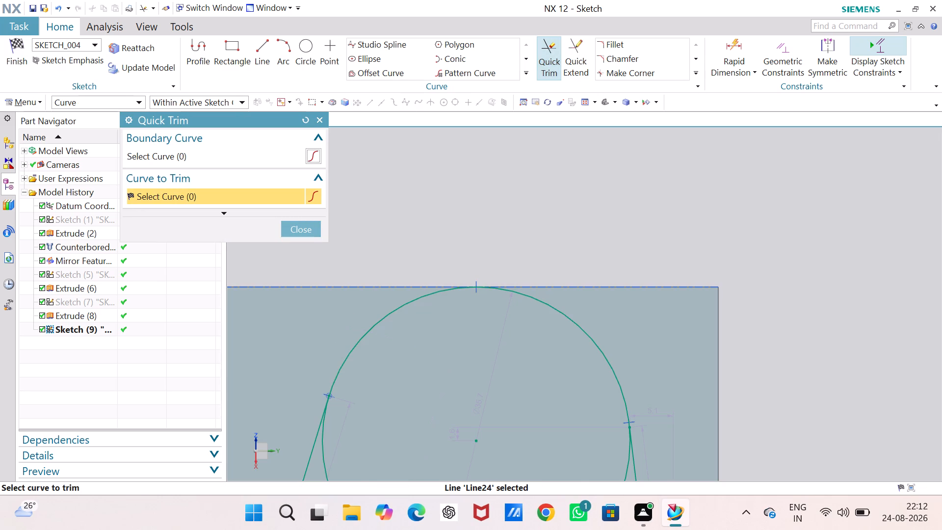
{"action": "scroll", "coordinate": [474, 418], "scroll_direction": "down", "scroll_amount": 10}
{"action": "scroll", "coordinate": [476, 443], "scroll_direction": "up", "scroll_amount": 3}
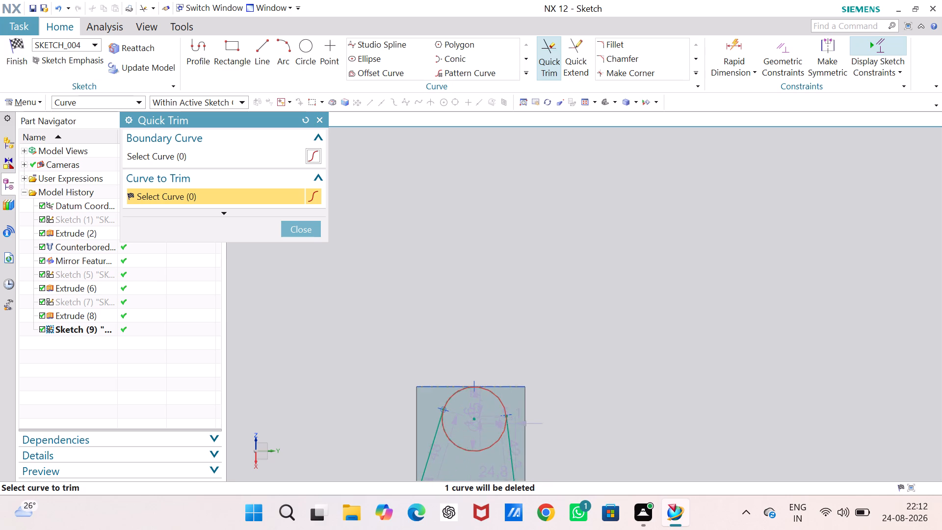
{"action": "scroll", "coordinate": [476, 443], "scroll_direction": "up", "scroll_amount": 3}
{"action": "key", "text": "Escape"}
{"action": "key", "text": "Escape"}
Dimension the circle with the Radial method instead of Diametral and set its radius to 15 mm.
{"action": "left_click_drag", "start_coordinate": [484, 375], "coordinate": [559, 322]}
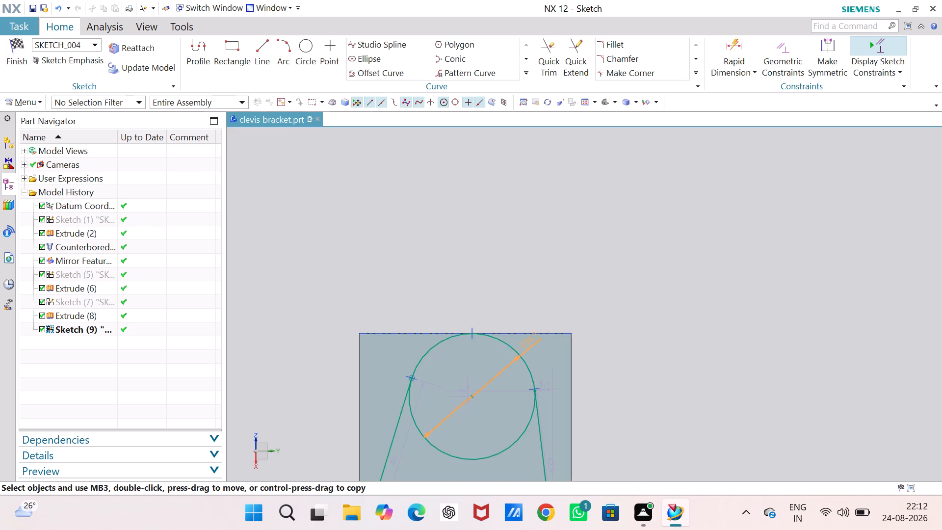
{"action": "left_click_drag", "start_coordinate": [559, 322], "coordinate": [579, 308]}
{"action": "double_click", "coordinate": [584, 306]}
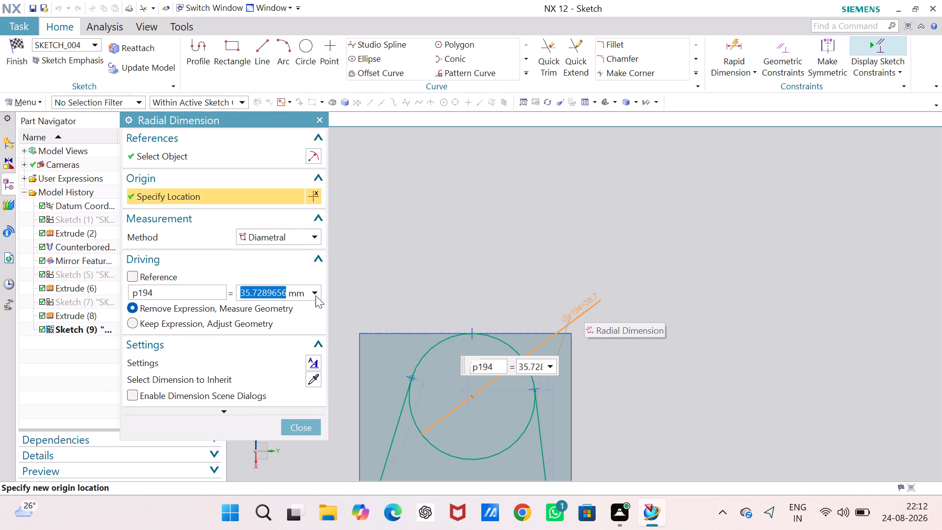
{"action": "left_click", "coordinate": [314, 237]}
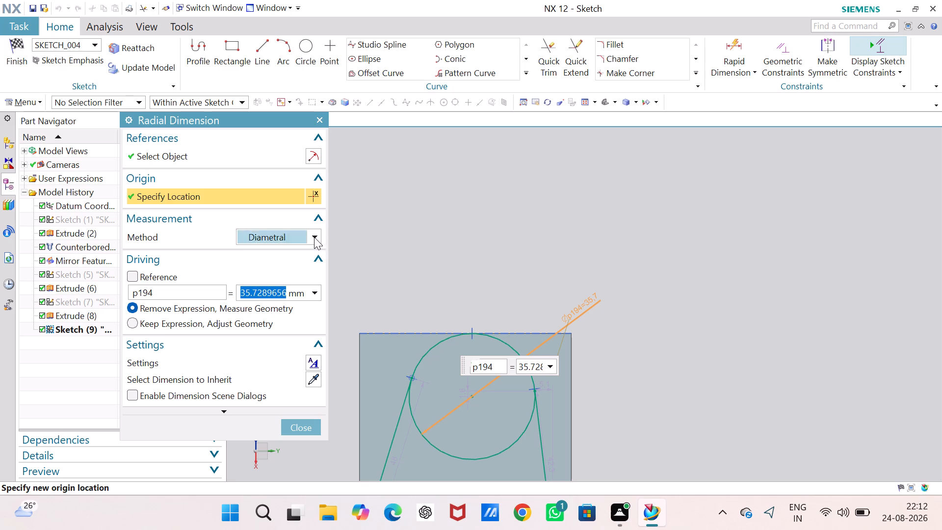
{"action": "left_click", "coordinate": [306, 256]}
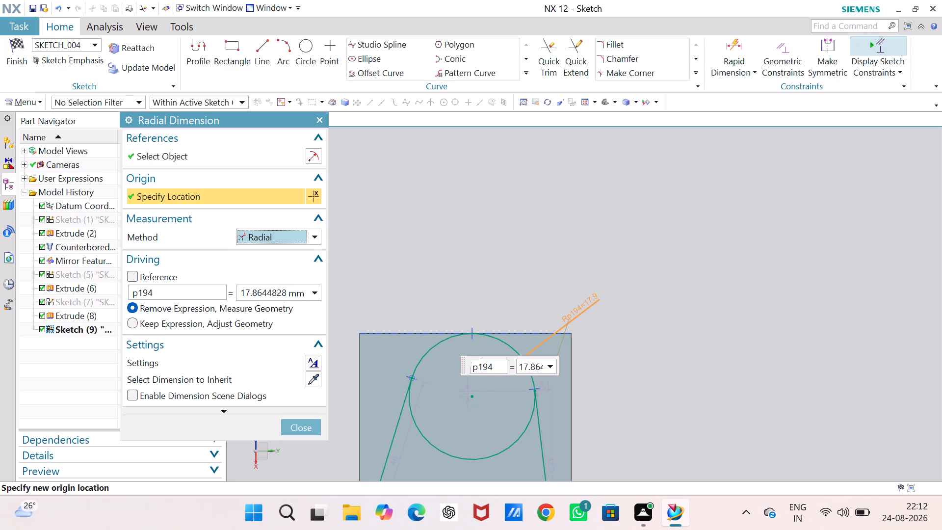
{"action": "double_click", "coordinate": [282, 290]}
{"action": "key", "text": "1"}
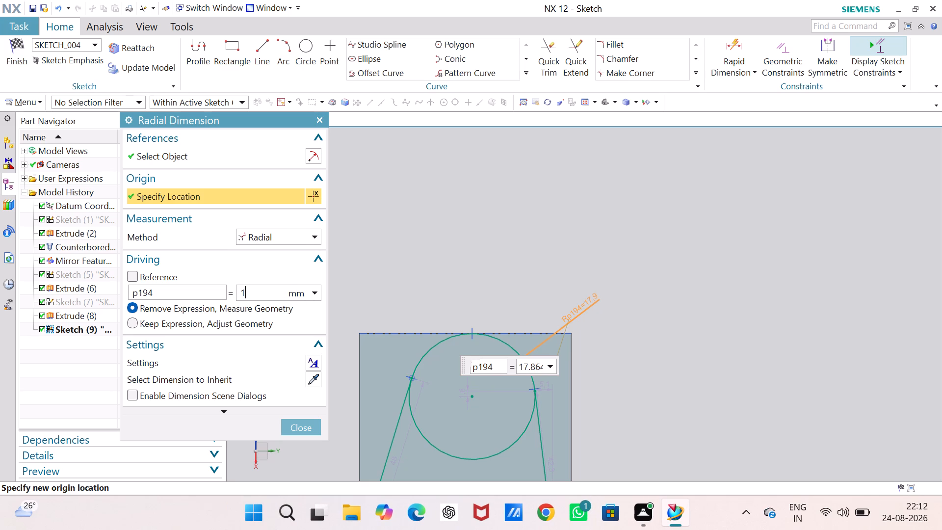
{"action": "key", "text": "5"}
{"action": "key", "text": "Return"}
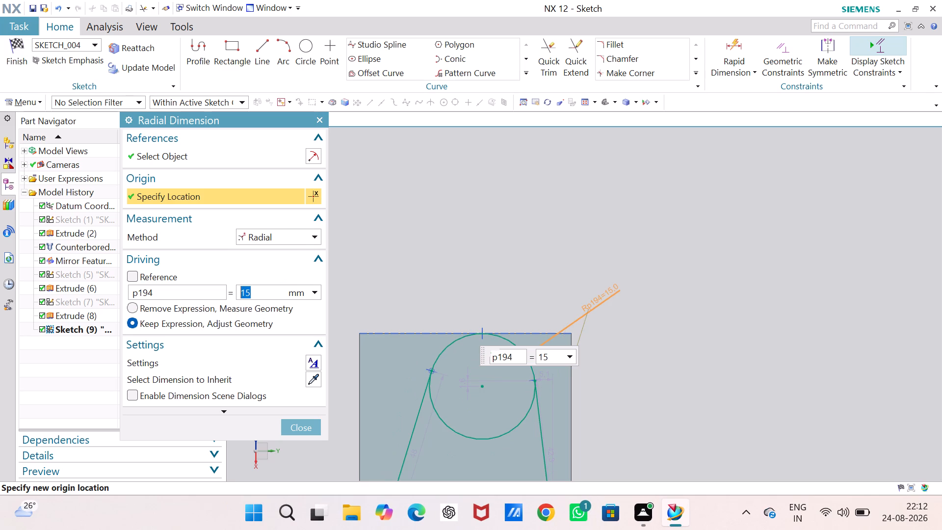
{"action": "left_click", "coordinate": [300, 428]}
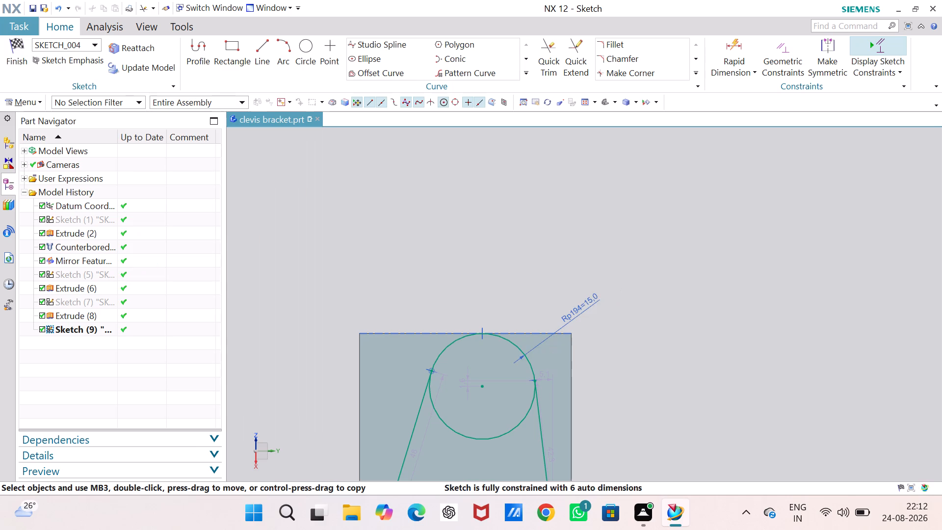
Apply coincident constraints joining the lower ends of the two sloped lines to the corresponding lower corners of the arm's upper face.
{"action": "scroll", "coordinate": [517, 433], "scroll_direction": "up", "scroll_amount": 4}
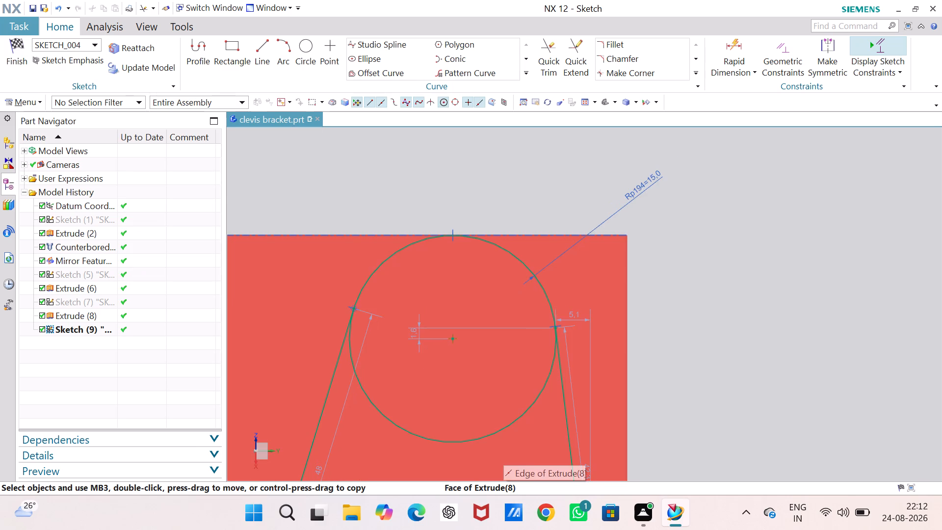
{"action": "scroll", "coordinate": [503, 449], "scroll_direction": "down", "scroll_amount": 5}
{"action": "middle_click_drag", "start_coordinate": [503, 449], "coordinate": [538, 274]}
{"action": "right_click_drag", "start_coordinate": [503, 449], "coordinate": [538, 274]}
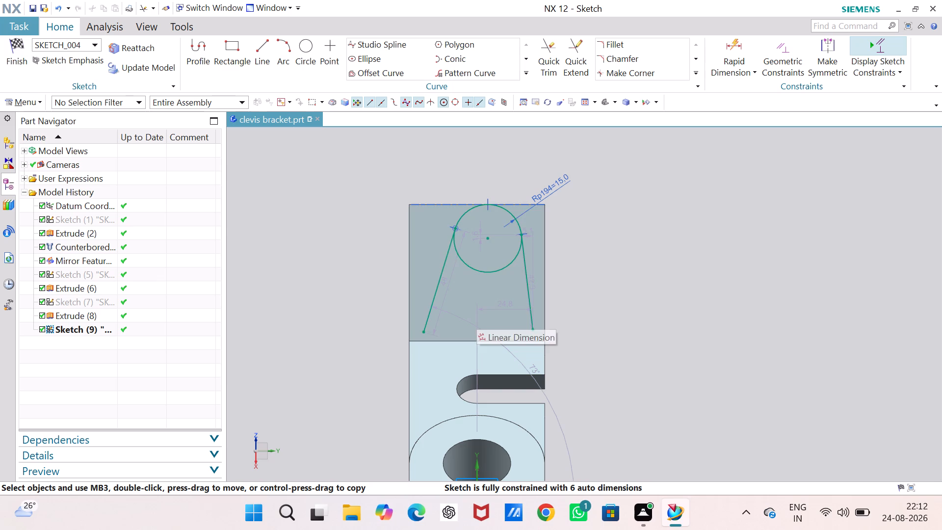
{"action": "left_click", "coordinate": [489, 238]}
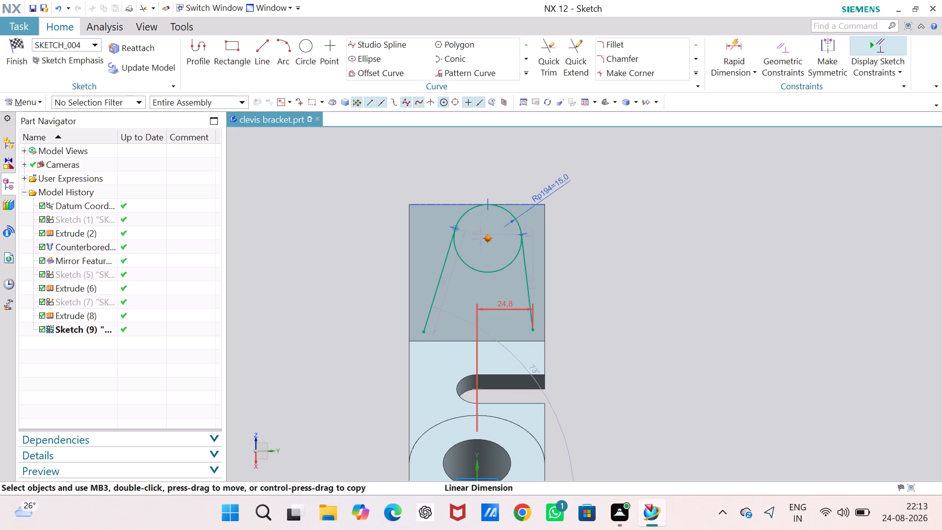
{"action": "scroll", "coordinate": [521, 340], "scroll_direction": "down", "scroll_amount": 1}
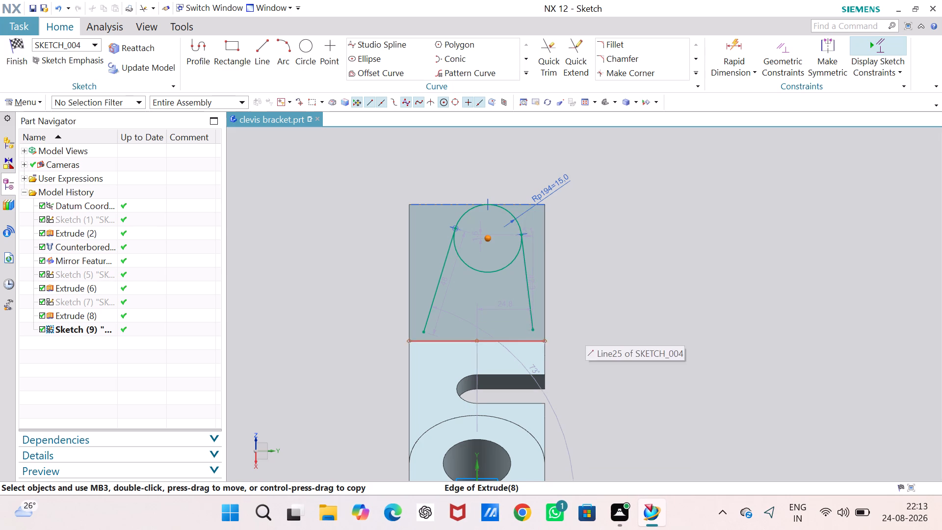
{"action": "scroll", "coordinate": [521, 340], "scroll_direction": "down", "scroll_amount": 1}
{"action": "scroll", "coordinate": [520, 337], "scroll_direction": "up", "scroll_amount": 5}
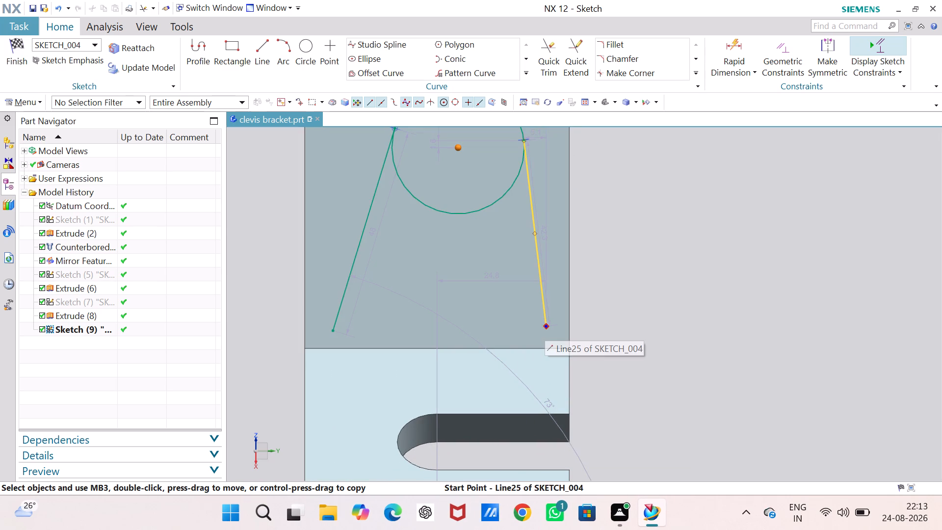
{"action": "left_click", "coordinate": [777, 53]}
{"action": "left_click", "coordinate": [483, 308]}
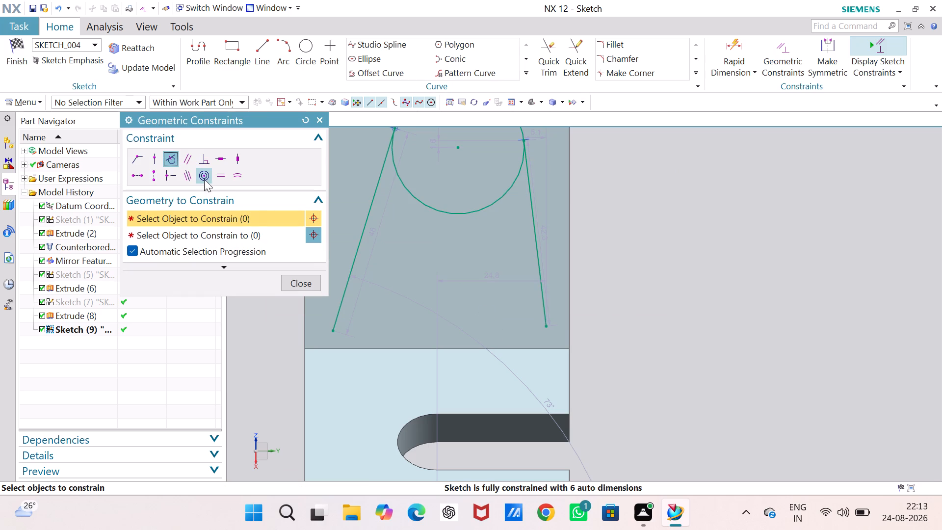
{"action": "left_click", "coordinate": [137, 163]}
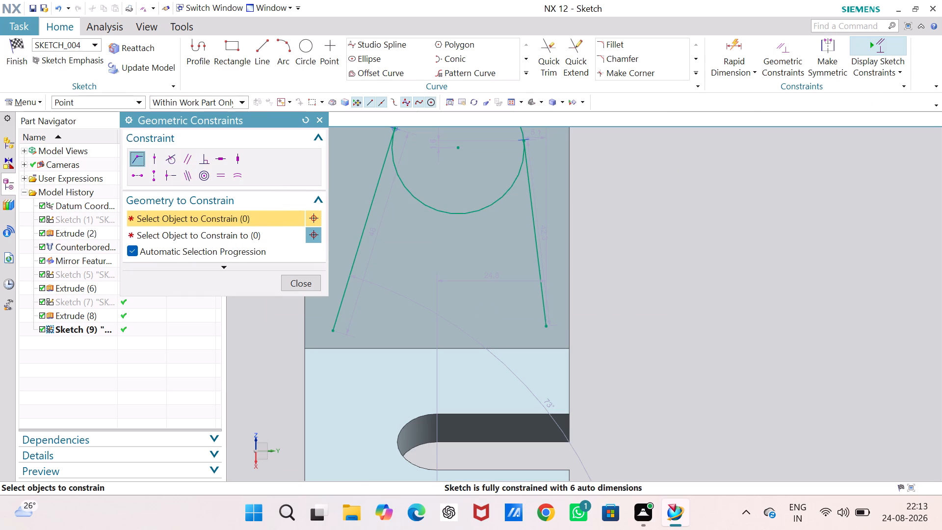
{"action": "left_click", "coordinate": [546, 325]}
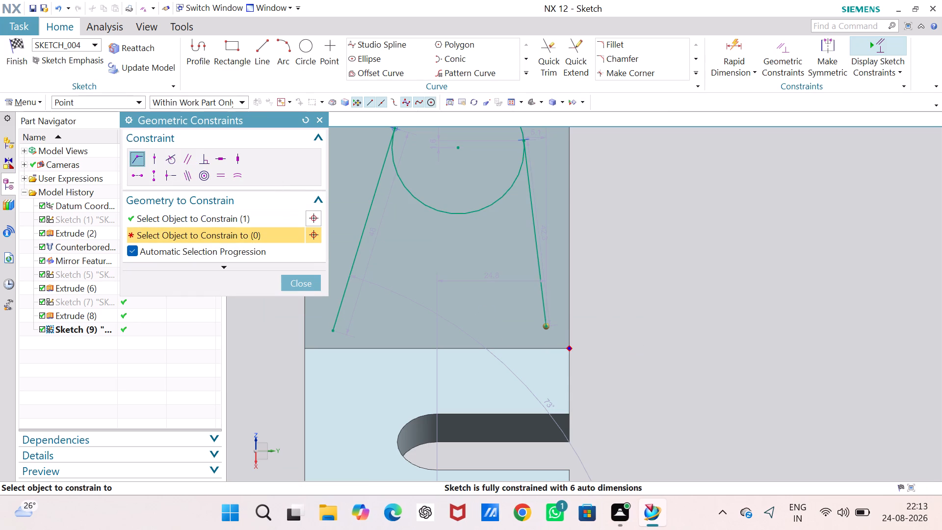
{"action": "left_click", "coordinate": [572, 345]}
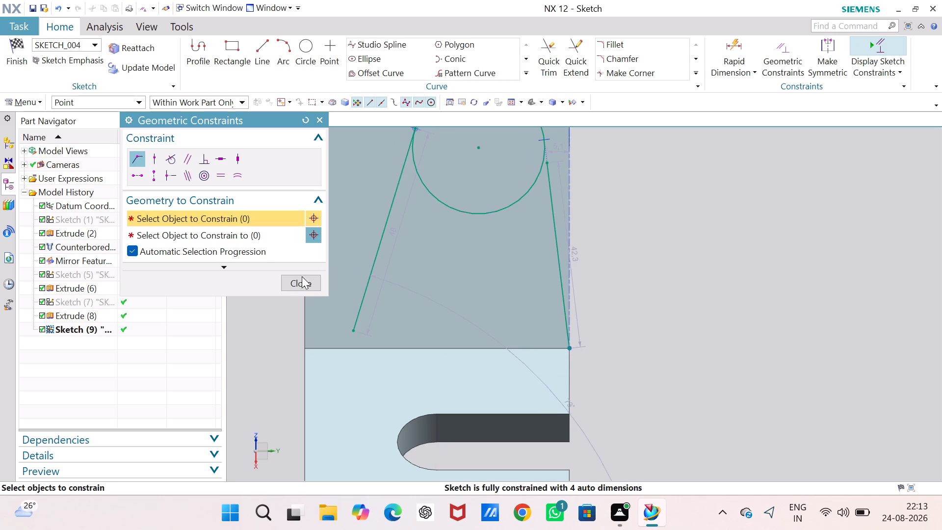
{"action": "left_click", "coordinate": [353, 329]}
{"action": "left_click", "coordinate": [304, 347]}
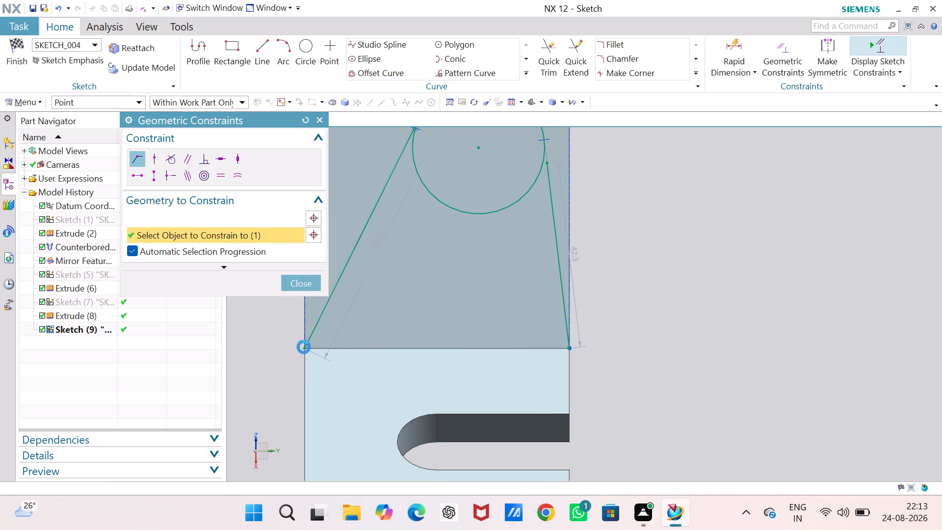
{"action": "left_click", "coordinate": [297, 284]}
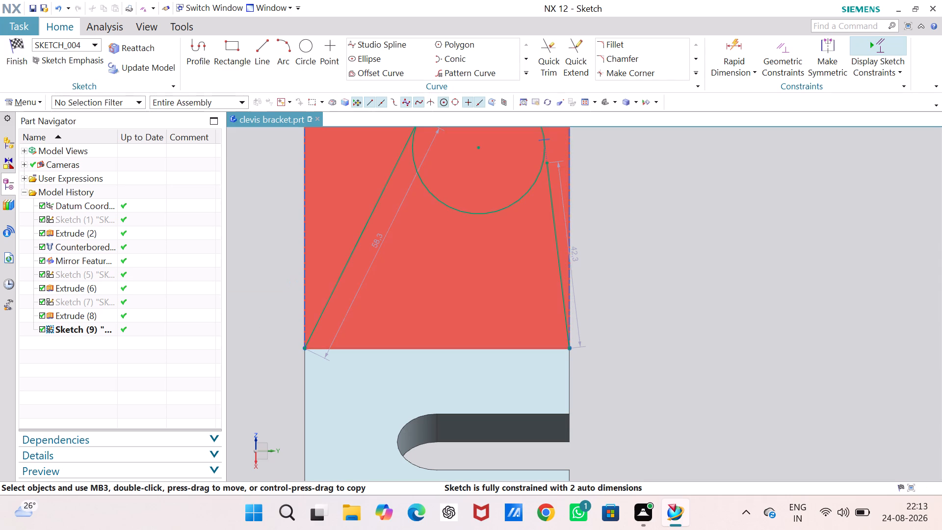
Extend the second sloped line's upper end beyond the circle and trim the excess back to the tangent point.
{"action": "middle_click_drag", "start_coordinate": [494, 231], "coordinate": [484, 271]}
{"action": "right_click_drag", "start_coordinate": [494, 231], "coordinate": [484, 271]}
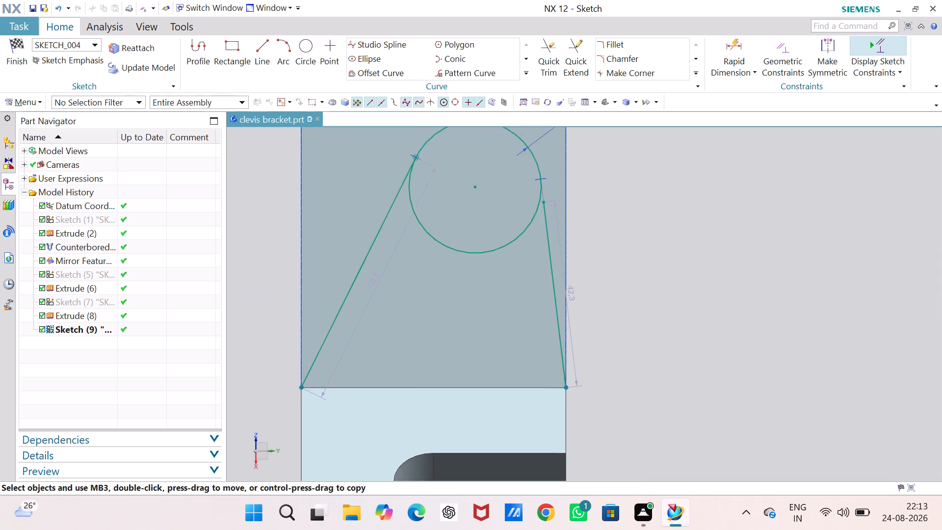
{"action": "middle_click_drag", "start_coordinate": [484, 271], "coordinate": [439, 357]}
{"action": "right_click_drag", "start_coordinate": [484, 271], "coordinate": [439, 357]}
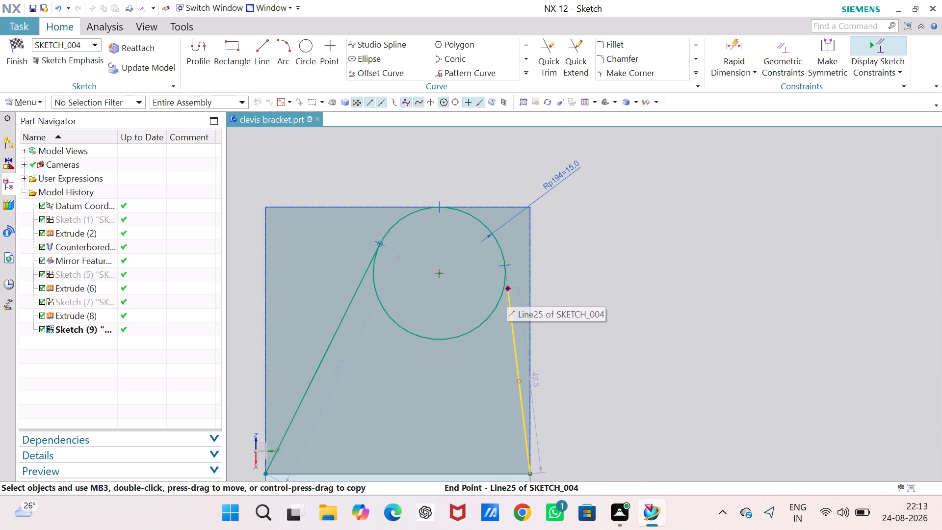
{"action": "left_click_drag", "start_coordinate": [506, 290], "coordinate": [493, 193]}
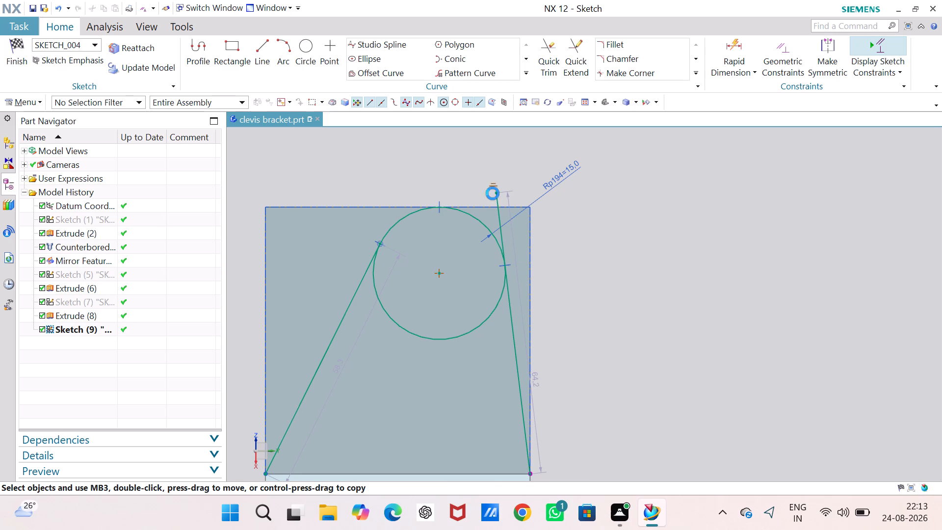
{"action": "left_click", "coordinate": [553, 50]}
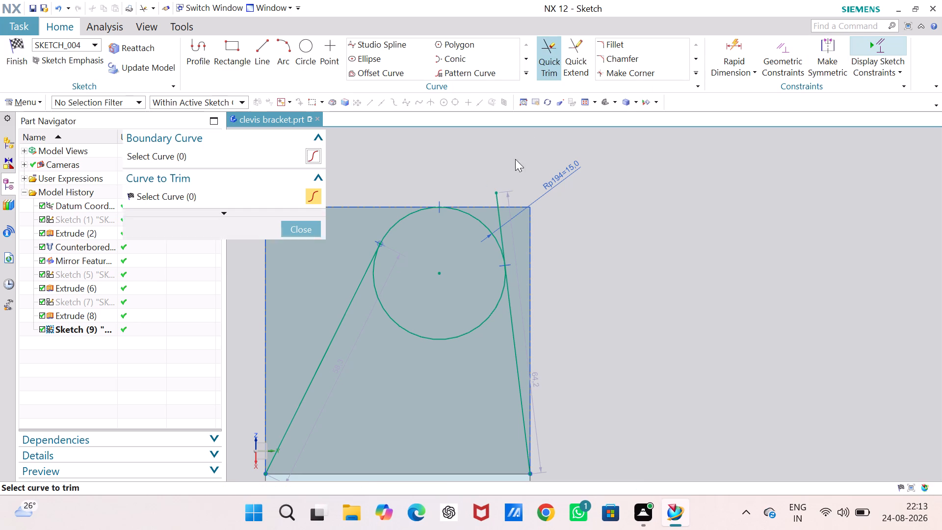
{"action": "left_click", "coordinate": [495, 199]}
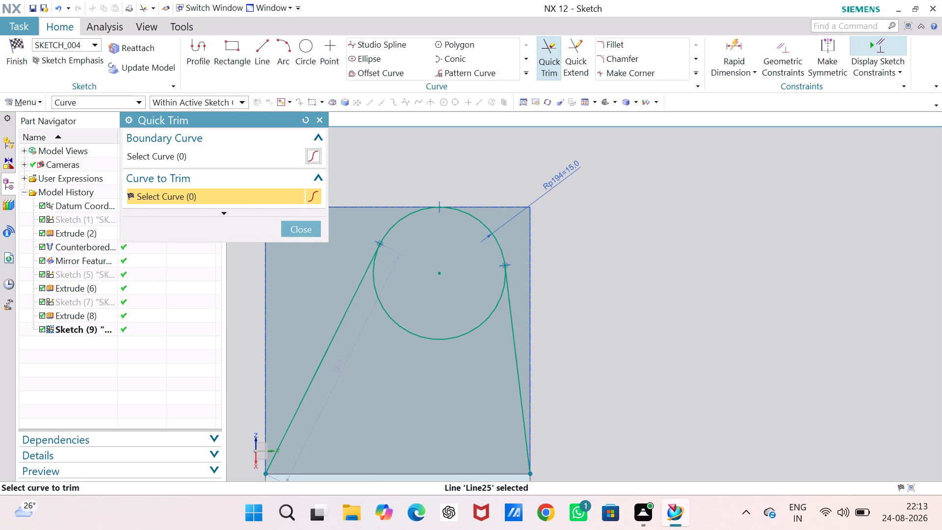
{"action": "left_click", "coordinate": [305, 228]}
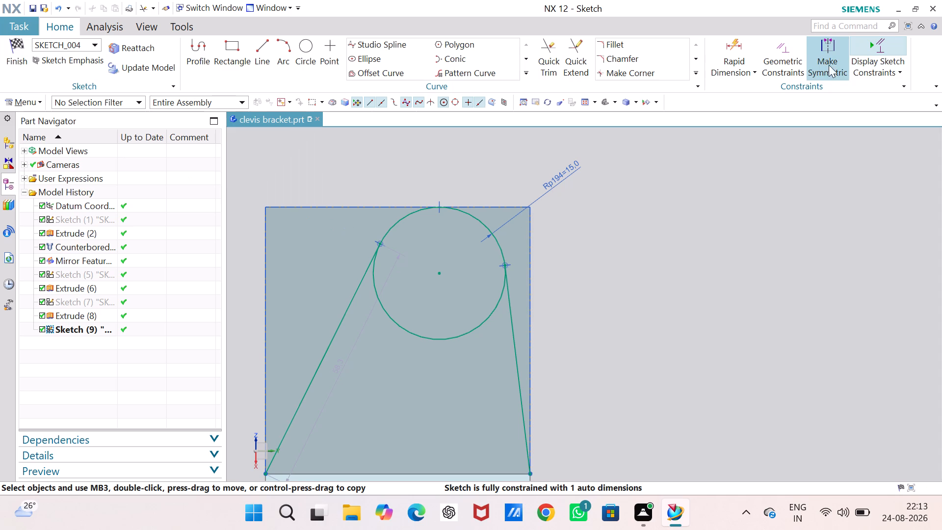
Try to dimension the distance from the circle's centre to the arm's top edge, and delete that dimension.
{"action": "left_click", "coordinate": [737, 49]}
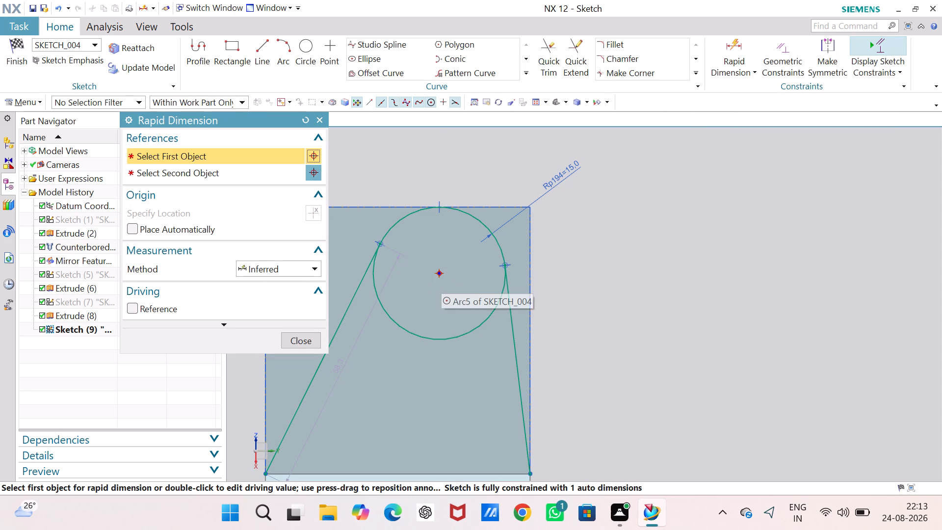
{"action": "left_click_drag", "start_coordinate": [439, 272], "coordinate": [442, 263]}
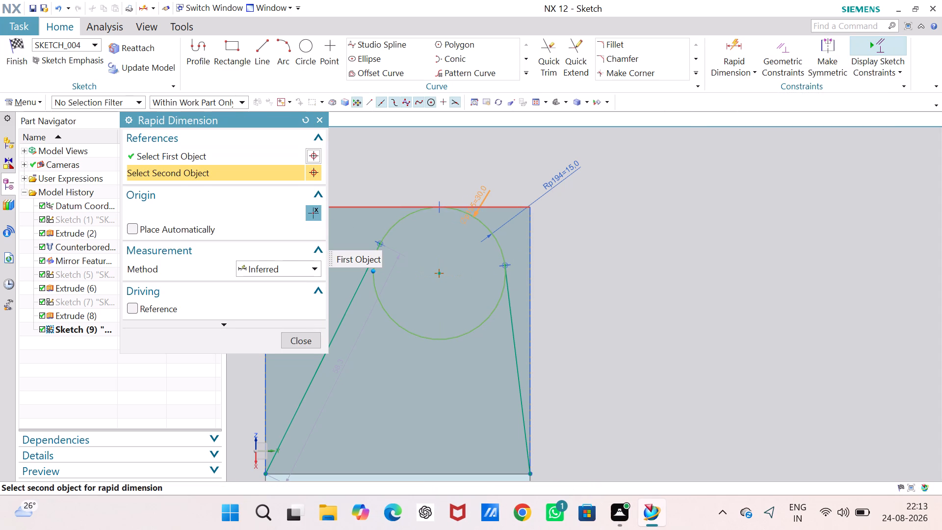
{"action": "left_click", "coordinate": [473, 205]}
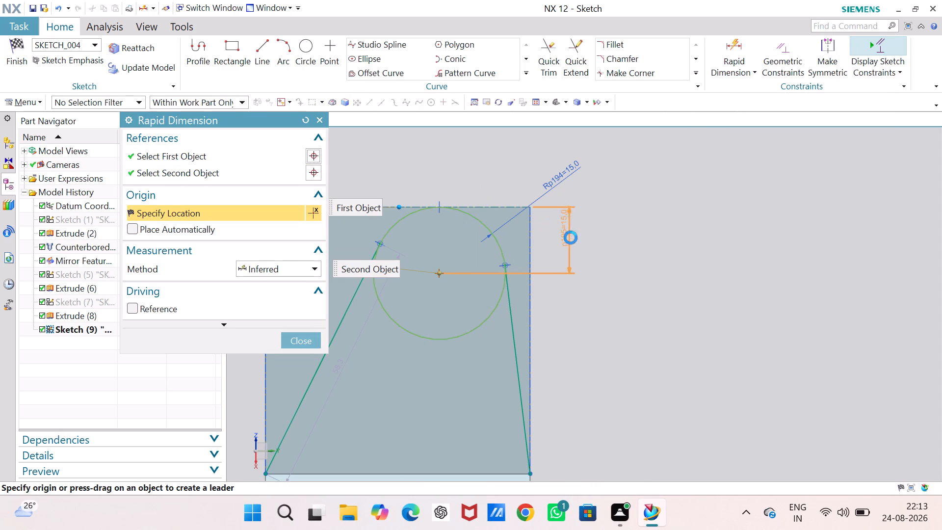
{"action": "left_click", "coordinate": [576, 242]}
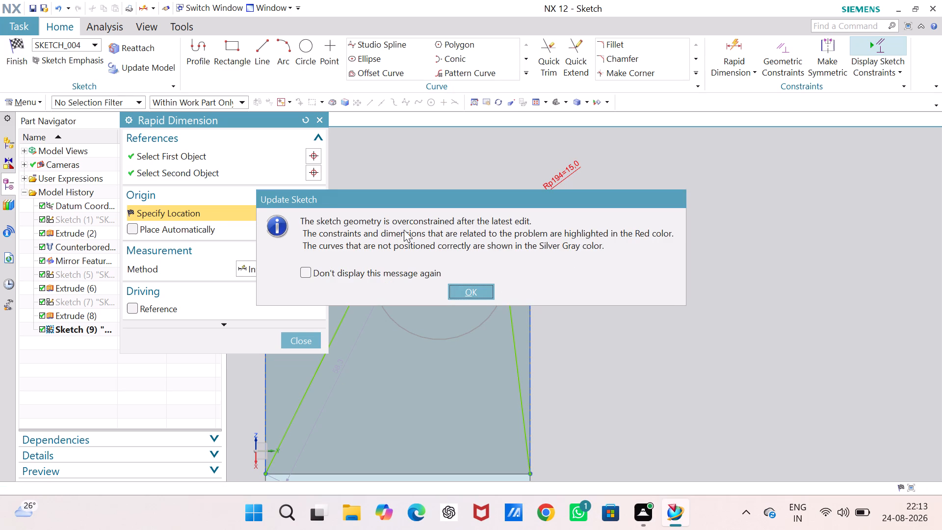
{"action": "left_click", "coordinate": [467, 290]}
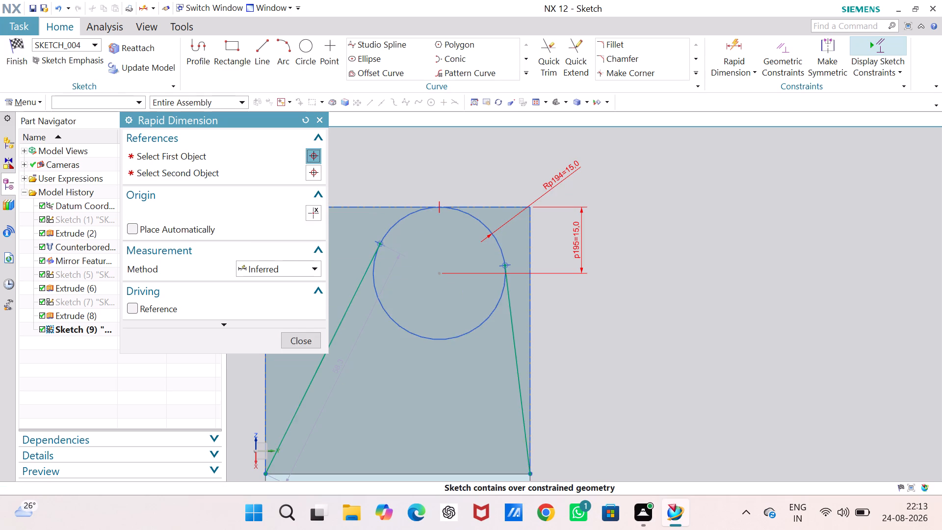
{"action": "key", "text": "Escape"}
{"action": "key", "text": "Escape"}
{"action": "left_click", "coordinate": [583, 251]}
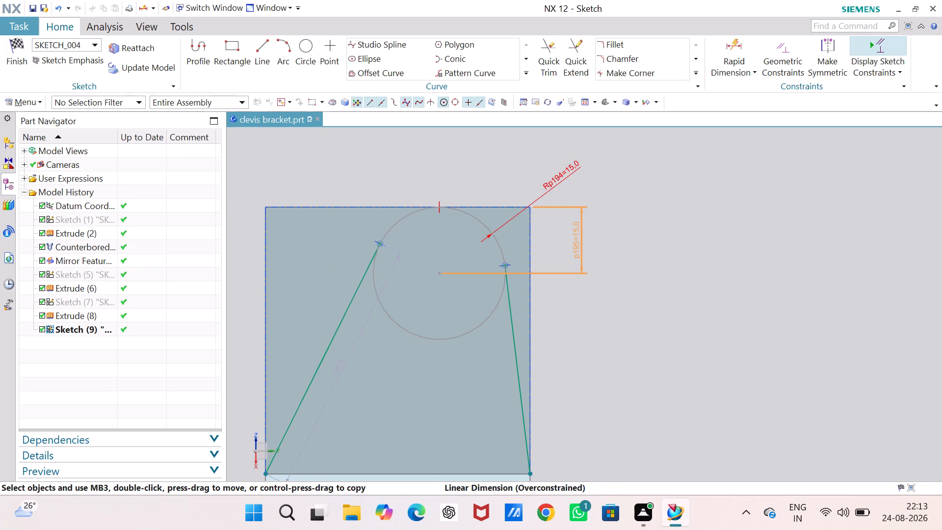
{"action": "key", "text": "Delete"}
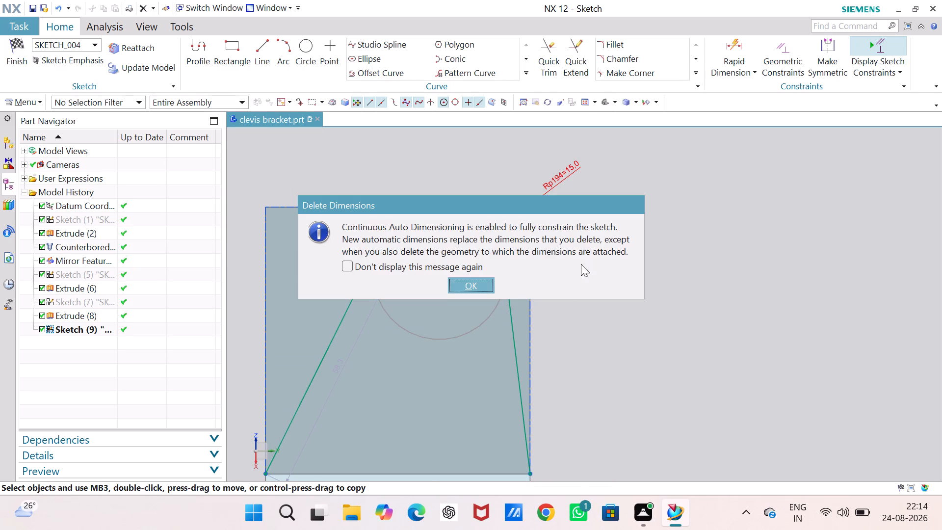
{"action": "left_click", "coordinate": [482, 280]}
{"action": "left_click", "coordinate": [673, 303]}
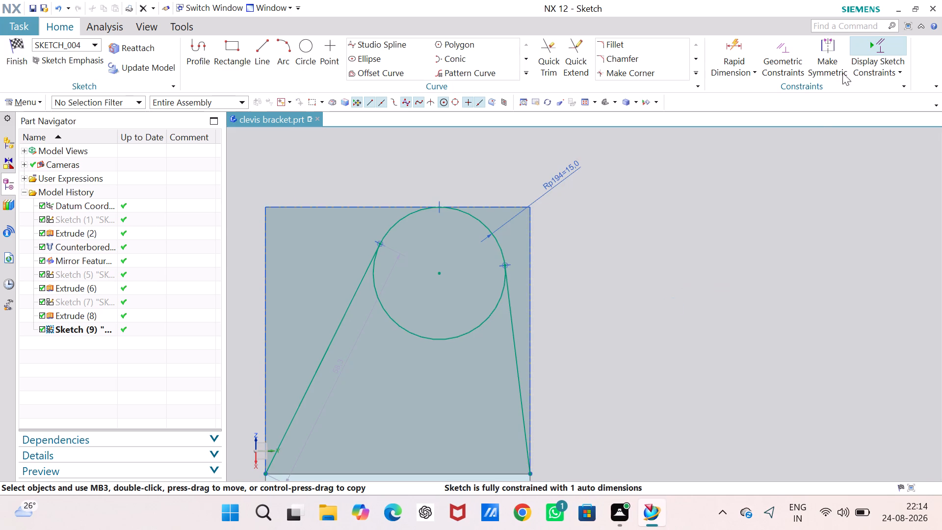
Apply a vertical alignment constraint between the circle's centre and the midpoint of the short vertical edge at the slot's rounded end.
{"action": "left_click", "coordinate": [785, 51]}
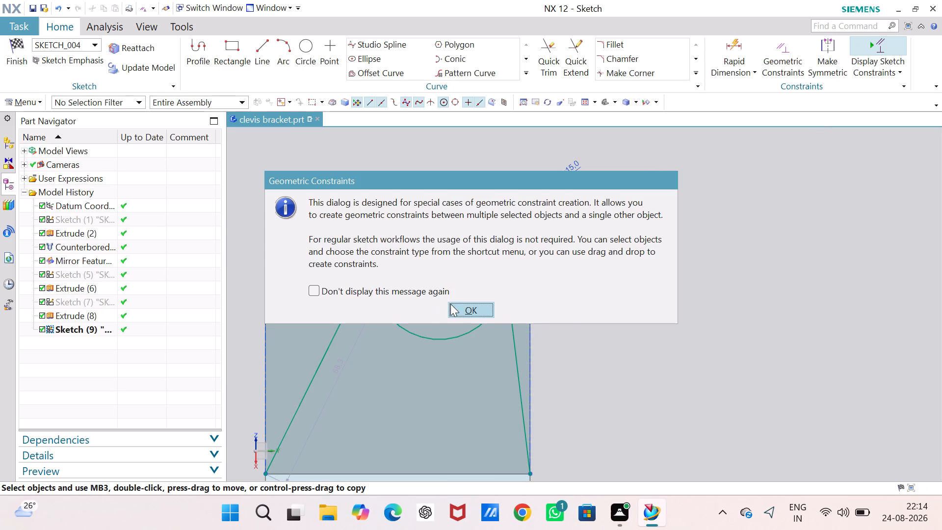
{"action": "left_click", "coordinate": [457, 311]}
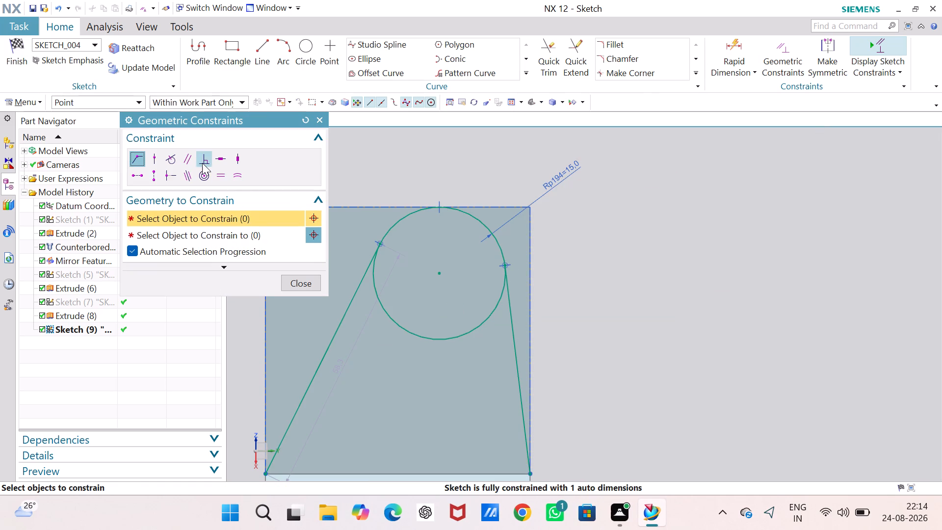
{"action": "left_click", "coordinate": [154, 178]}
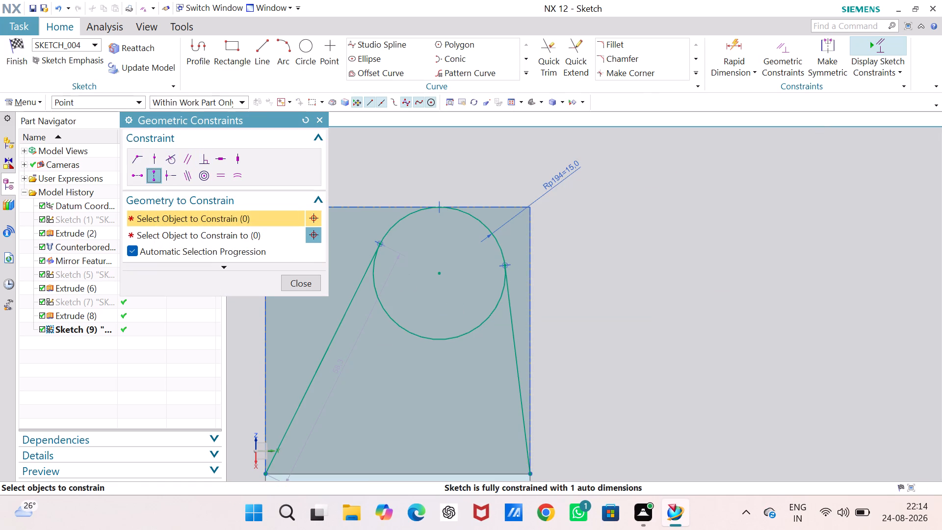
{"action": "left_click", "coordinate": [440, 273]}
{"action": "middle_click_drag", "start_coordinate": [431, 402], "coordinate": [443, 383]}
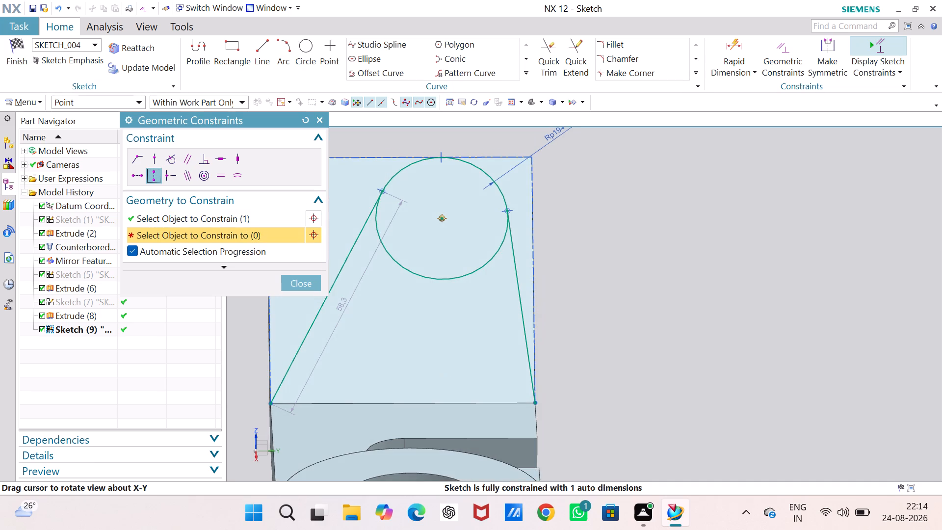
{"action": "middle_click_drag", "start_coordinate": [443, 383], "coordinate": [490, 264]}
{"action": "right_click_drag", "start_coordinate": [443, 383], "coordinate": [490, 264]}
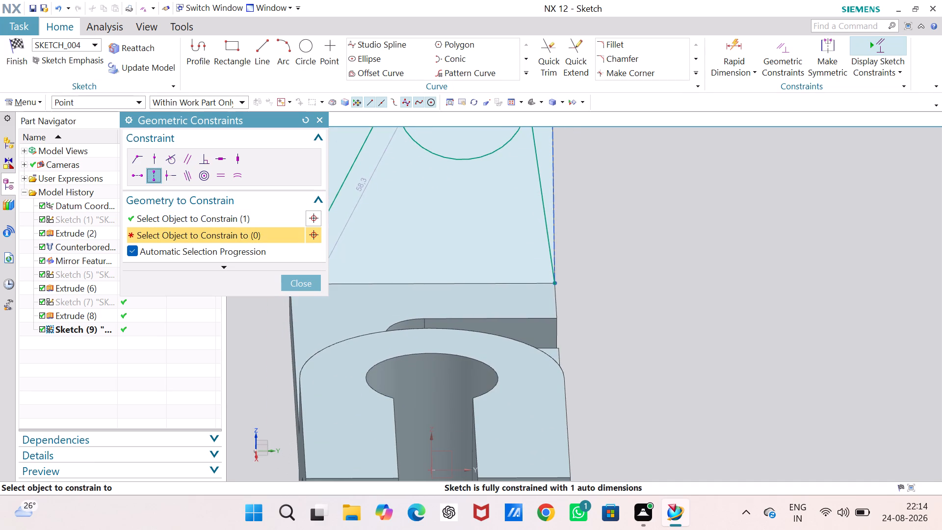
{"action": "left_click", "coordinate": [432, 442]}
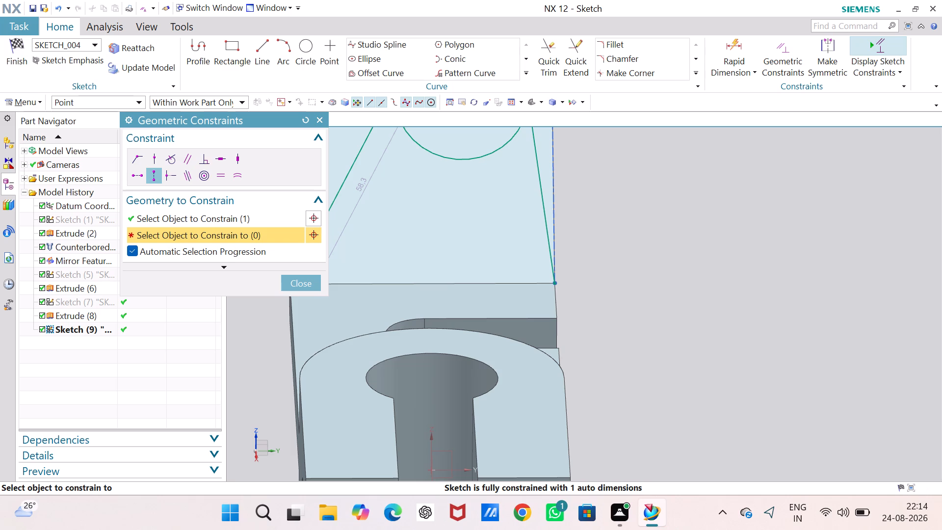
{"action": "key", "text": "F8"}
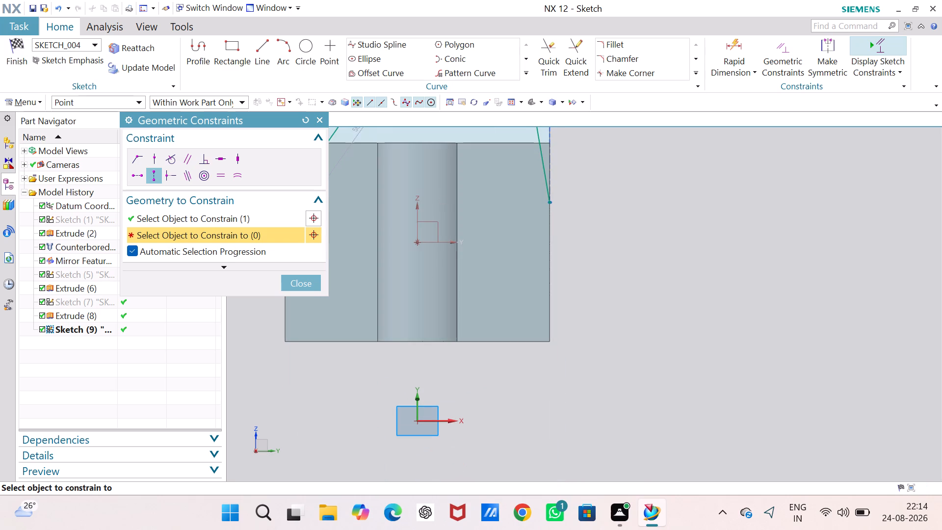
{"action": "key", "text": "shift+F8"}
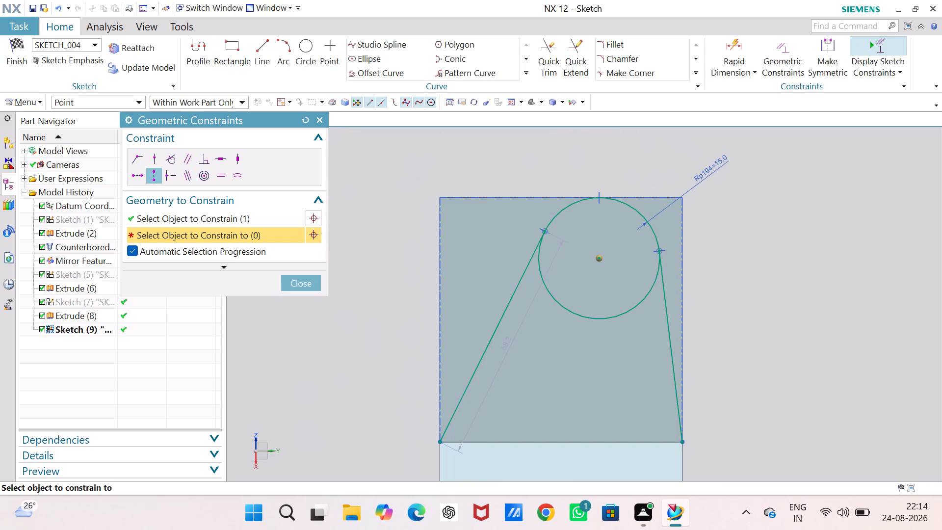
{"action": "middle_click_drag", "start_coordinate": [643, 343], "coordinate": [643, 343]}
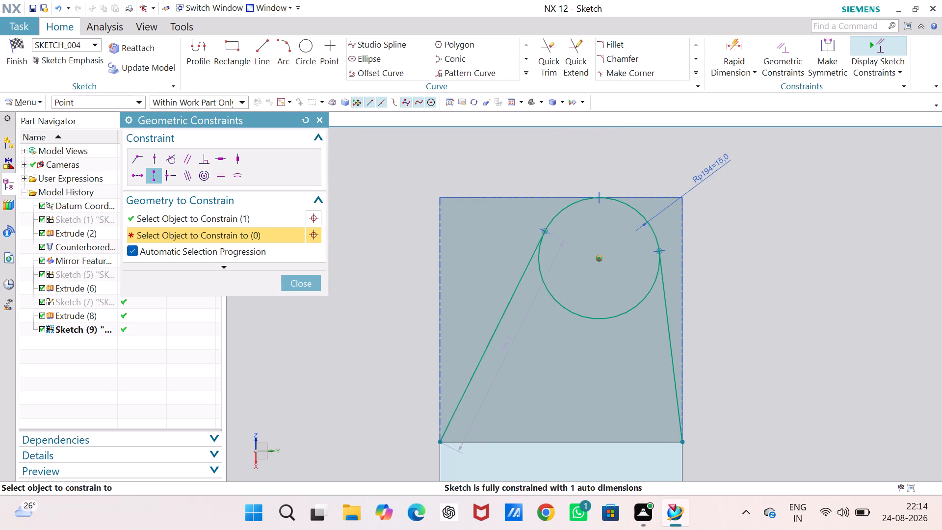
{"action": "middle_click_drag", "start_coordinate": [643, 343], "coordinate": [590, 239]}
{"action": "right_click_drag", "start_coordinate": [643, 343], "coordinate": [590, 239]}
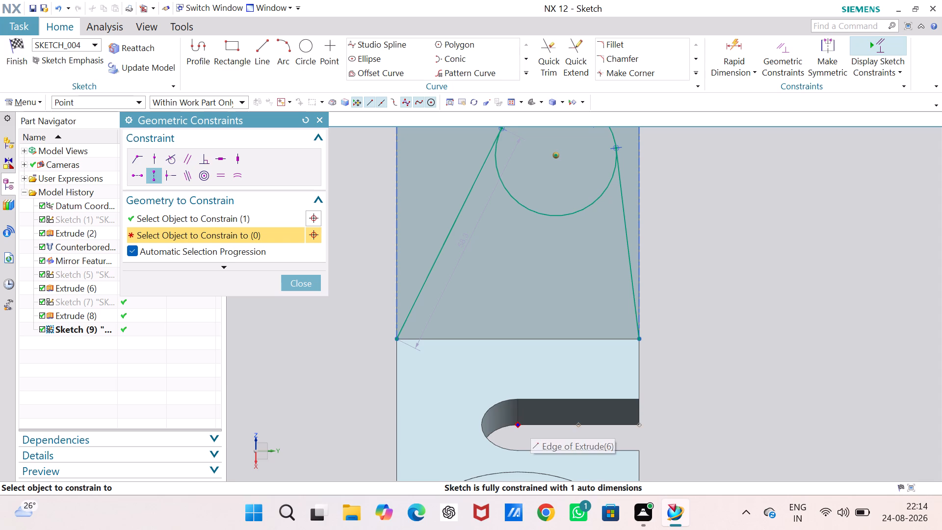
{"action": "middle_click_drag", "start_coordinate": [521, 420], "coordinate": [520, 409]}
{"action": "right_click", "coordinate": [520, 409]}
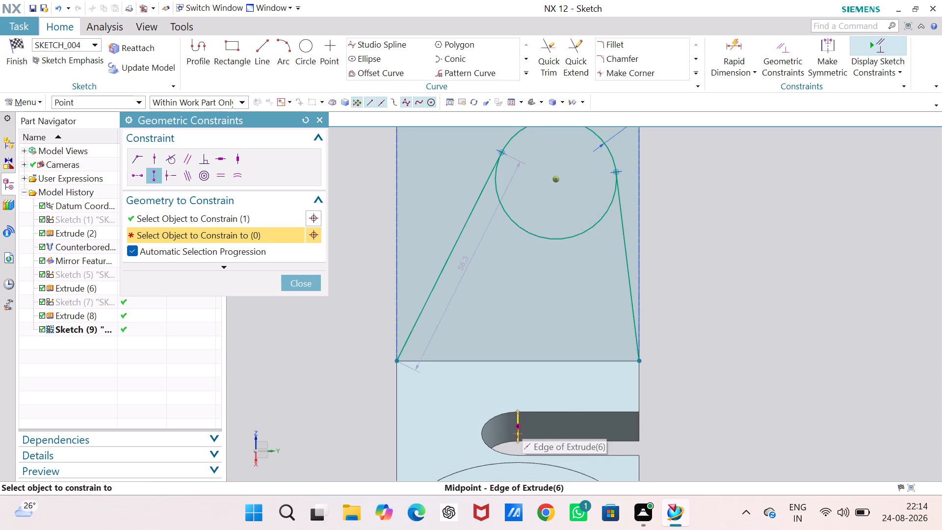
{"action": "left_click", "coordinate": [520, 421]}
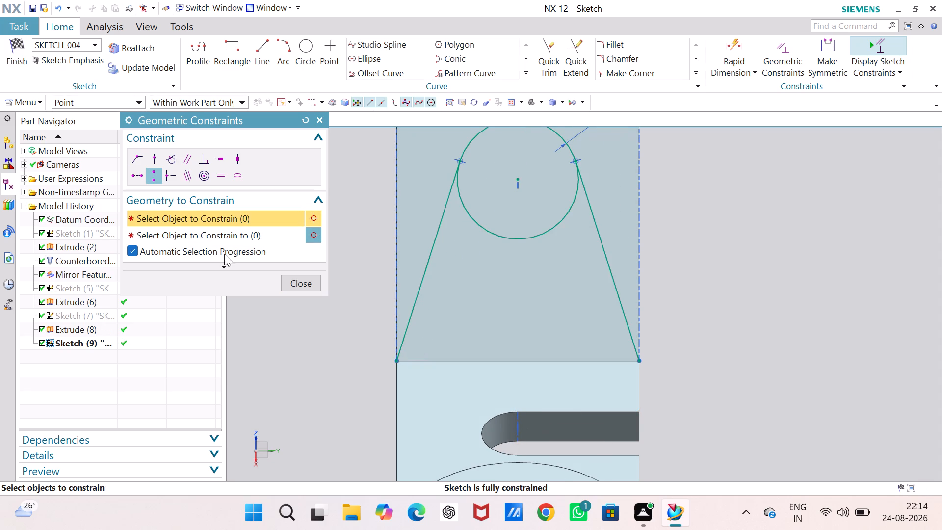
{"action": "left_click", "coordinate": [304, 282]}
Trim away the circle's lower arc between the two tangent points, keeping the rounded top joined to the sloped lines.
{"action": "scroll", "coordinate": [523, 297], "scroll_direction": "up", "scroll_amount": 1}
{"action": "scroll", "coordinate": [524, 275], "scroll_direction": "down", "scroll_amount": 1}
{"action": "middle_click_drag", "start_coordinate": [501, 246], "coordinate": [501, 295]}
{"action": "right_click_drag", "start_coordinate": [501, 246], "coordinate": [501, 295]}
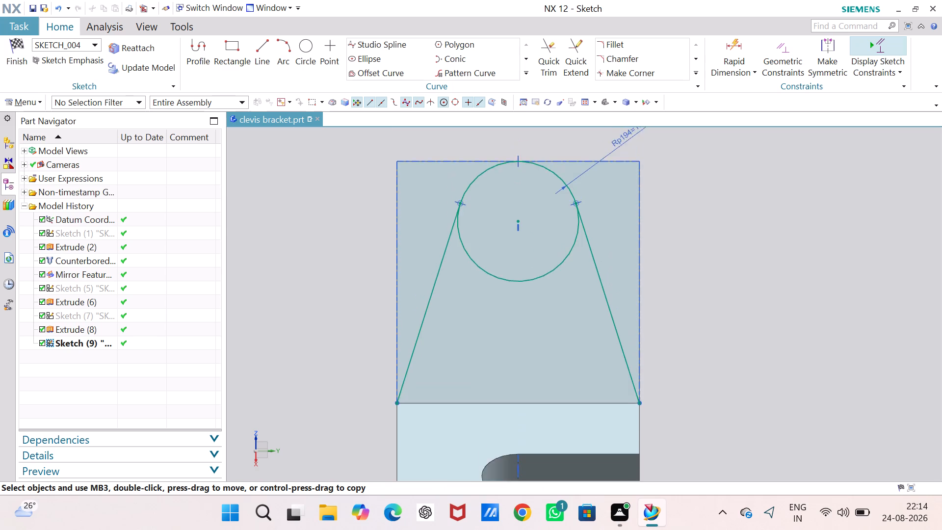
{"action": "right_click_drag", "start_coordinate": [501, 295], "coordinate": [497, 340]}
{"action": "middle_click_drag", "start_coordinate": [501, 295], "coordinate": [497, 340]}
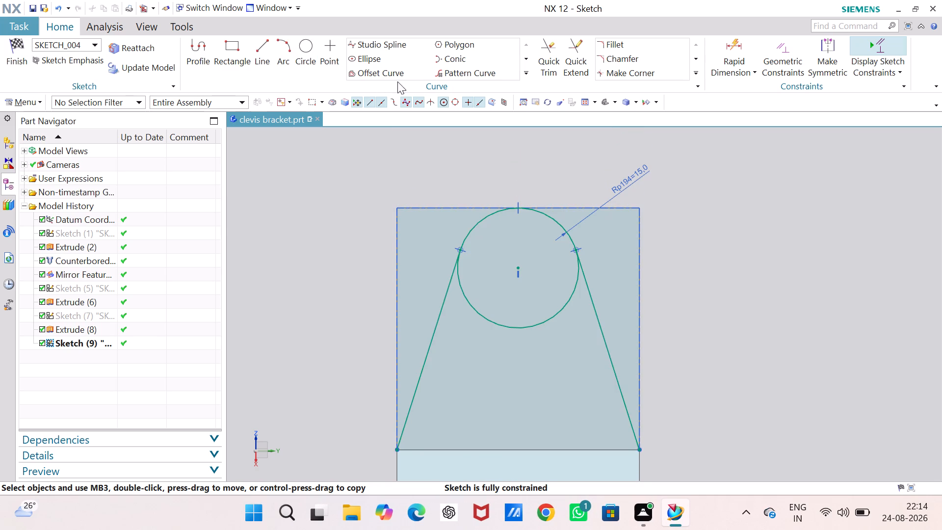
{"action": "left_click", "coordinate": [545, 51]}
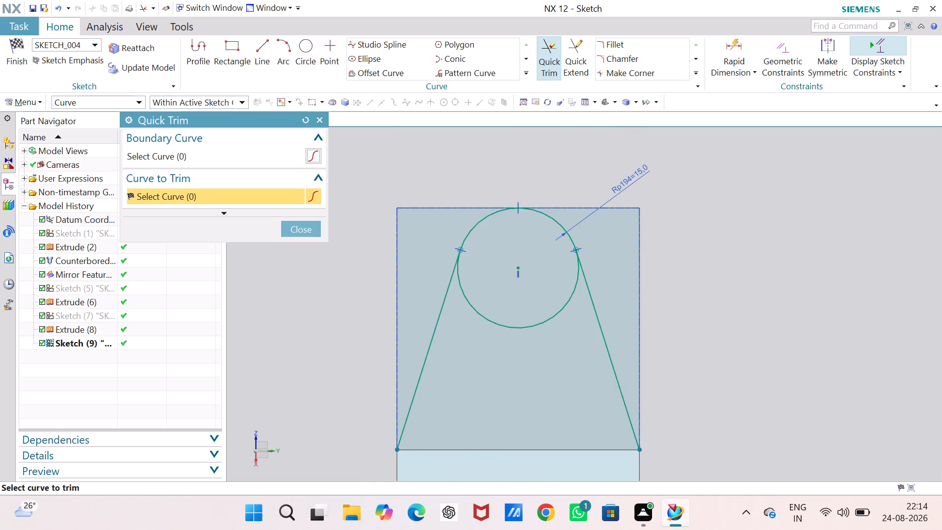
{"action": "left_click", "coordinate": [524, 329]}
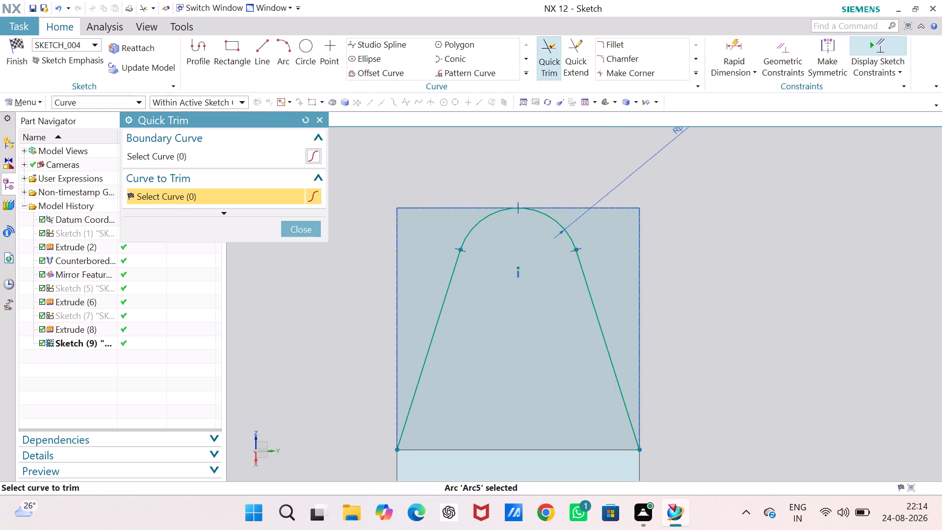
{"action": "middle_click_drag", "start_coordinate": [687, 253], "coordinate": [676, 324]}
{"action": "right_click_drag", "start_coordinate": [687, 253], "coordinate": [676, 324]}
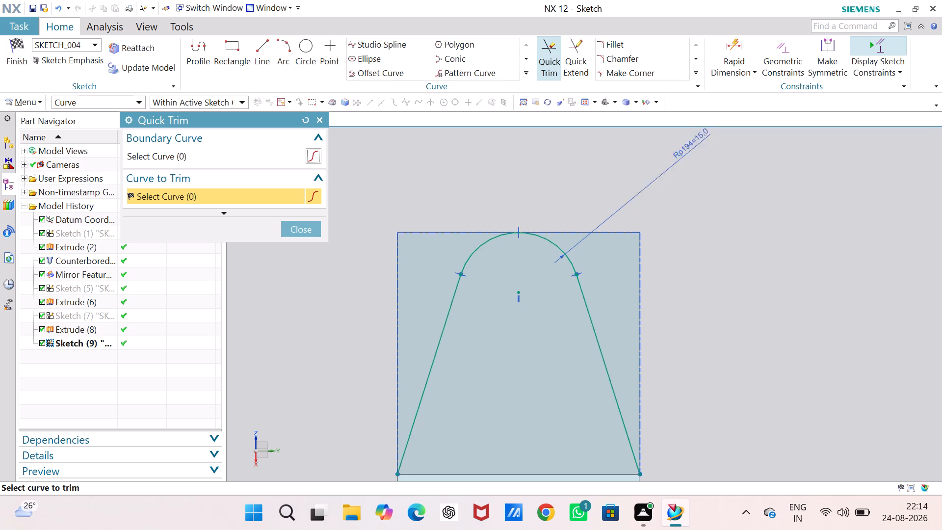
{"action": "right_click_drag", "start_coordinate": [676, 324], "coordinate": [701, 212]}
{"action": "middle_click_drag", "start_coordinate": [676, 324], "coordinate": [701, 212]}
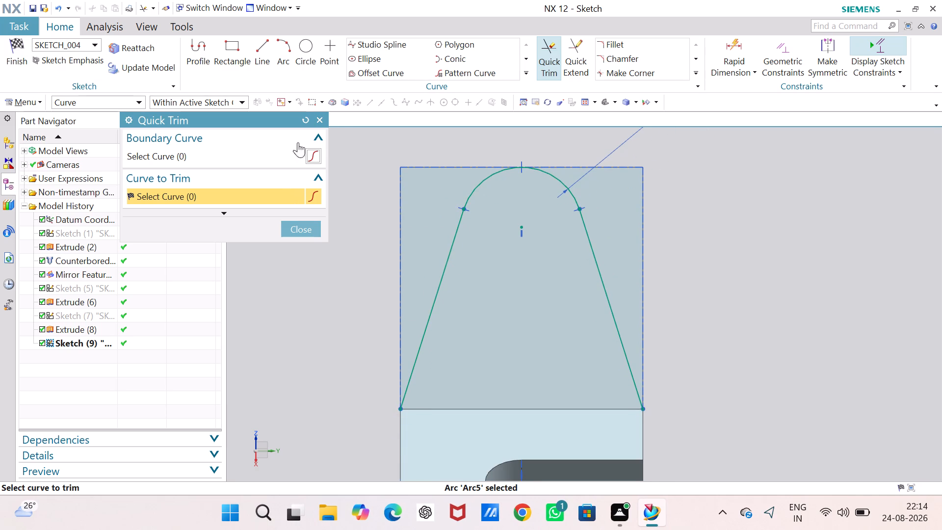
{"action": "left_click", "coordinate": [323, 118]}
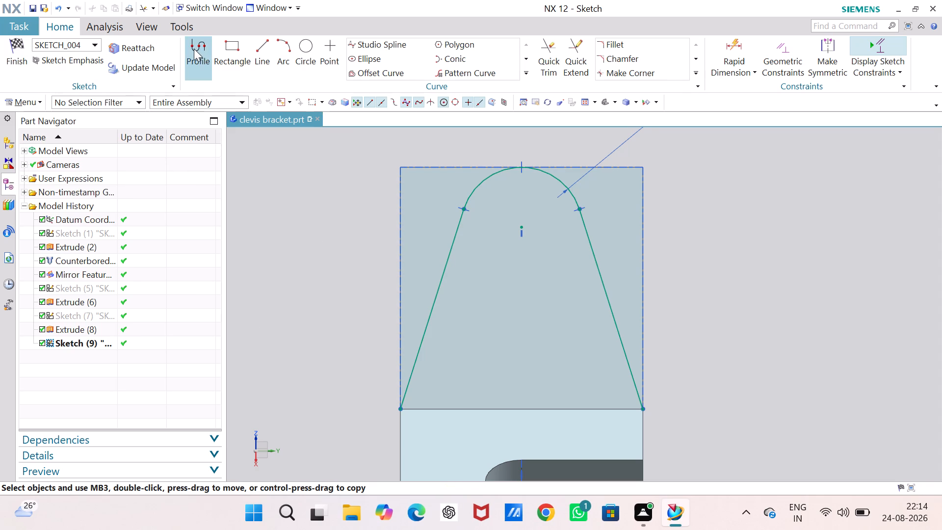
Draw profile lines along both vertical edges of the arm face, connected by a diagonal between opposite corners.
{"action": "left_click", "coordinate": [192, 49]}
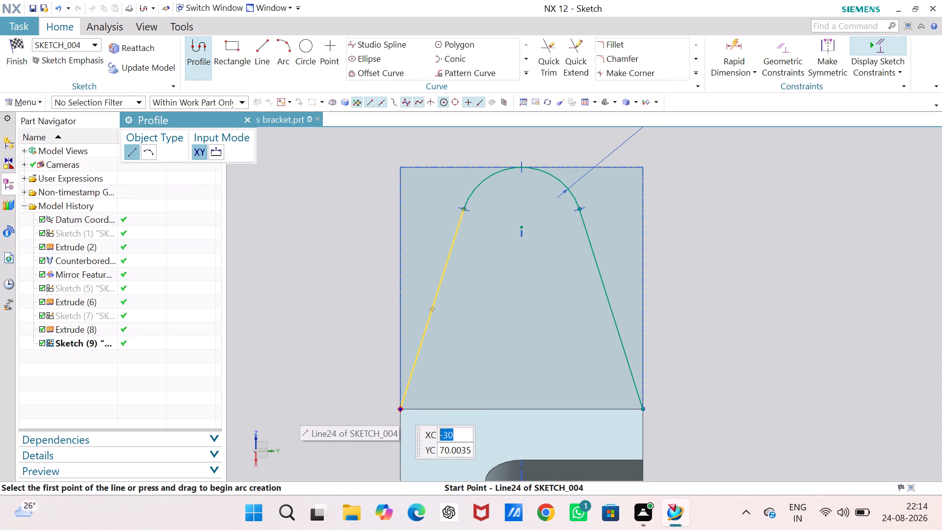
{"action": "left_click", "coordinate": [399, 409]}
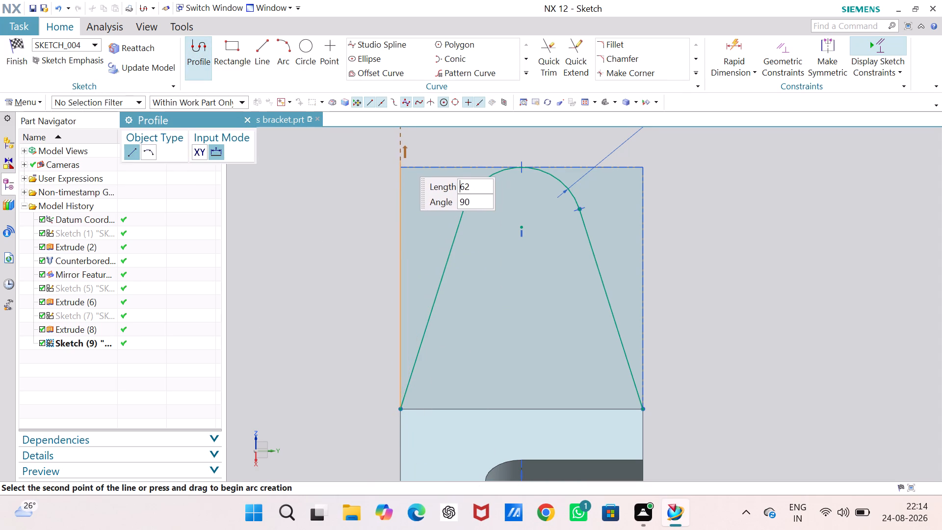
{"action": "left_click", "coordinate": [400, 166]}
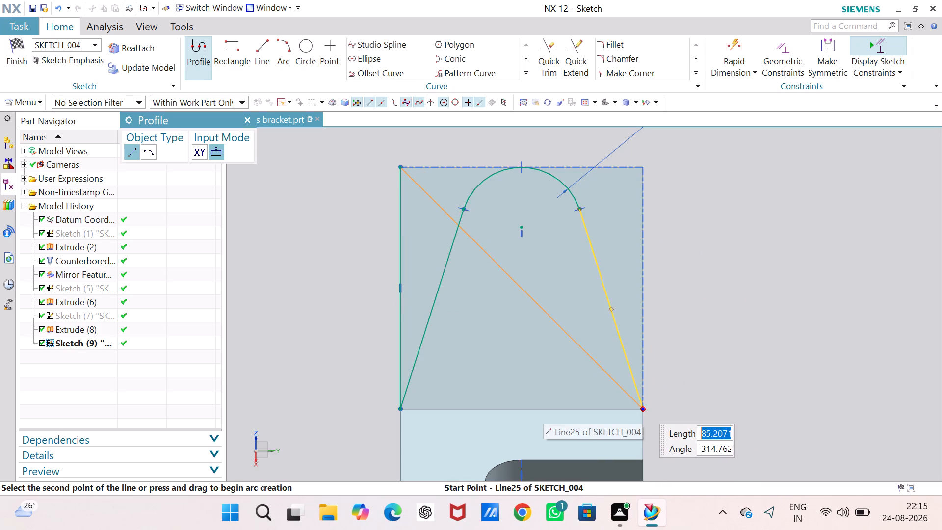
{"action": "left_click_drag", "start_coordinate": [644, 407], "coordinate": [645, 401]}
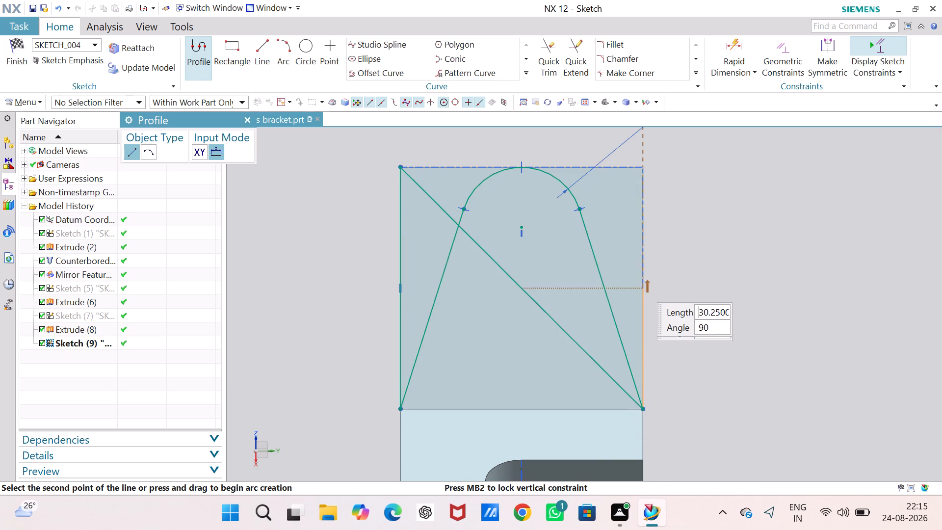
{"action": "left_click", "coordinate": [643, 168]}
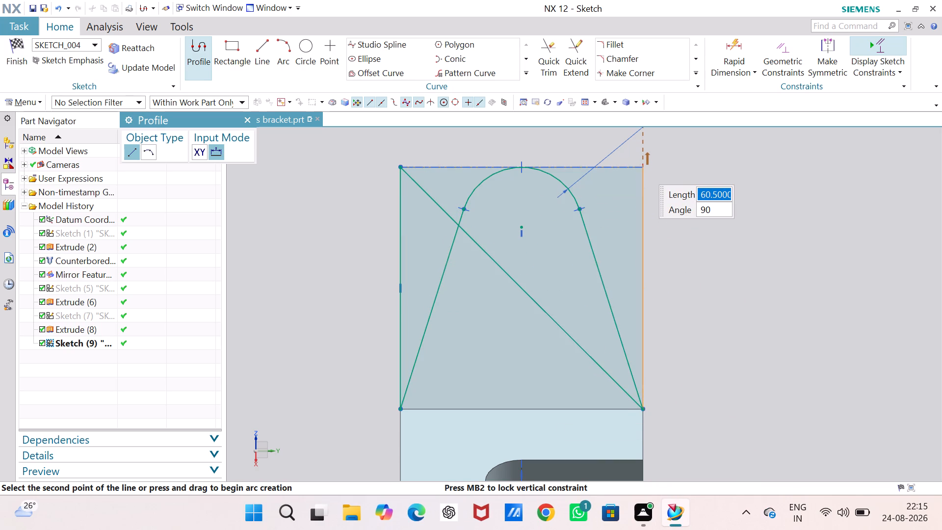
{"action": "key", "text": "Escape"}
{"action": "key", "text": "Escape"}
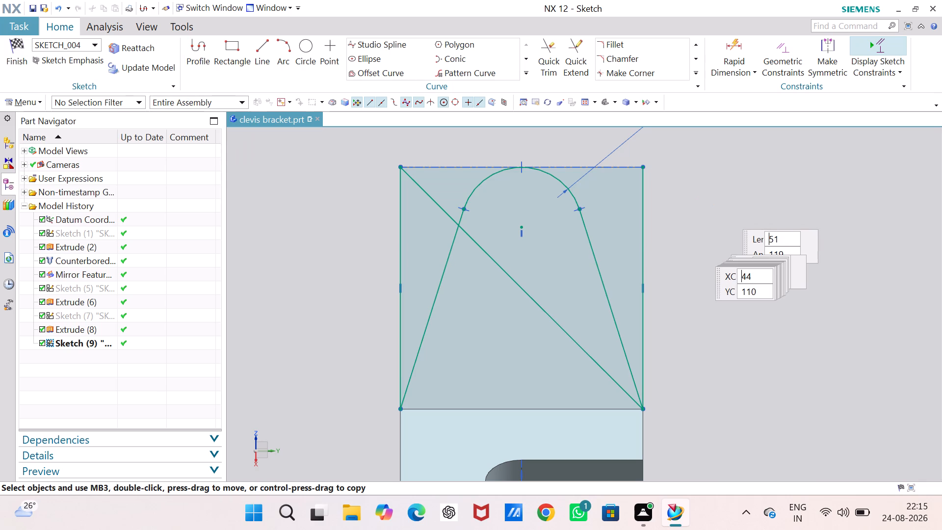
Delete the diagonal line crossing the arm profile.
{"action": "left_click", "coordinate": [571, 335]}
{"action": "key", "text": "Escape"}
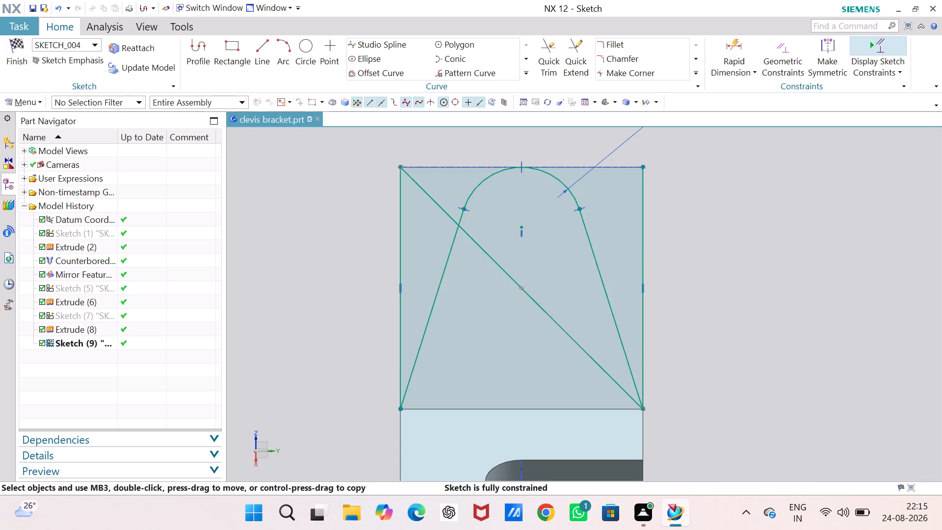
{"action": "left_click", "coordinate": [568, 333]}
{"action": "key", "text": "Delete"}
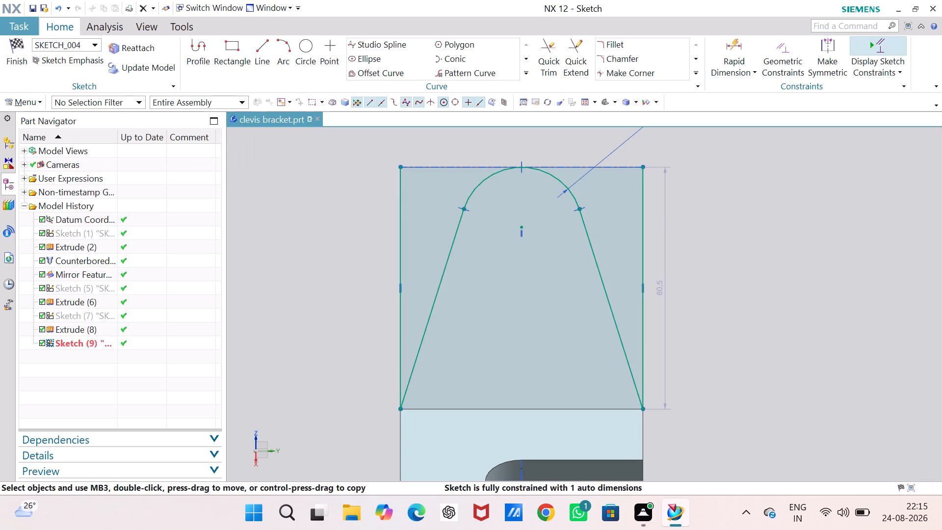
Set the right-hand vertical line's length dimension to 60 mm and place the dimension farther outside the arm.
{"action": "double_click", "coordinate": [661, 293]}
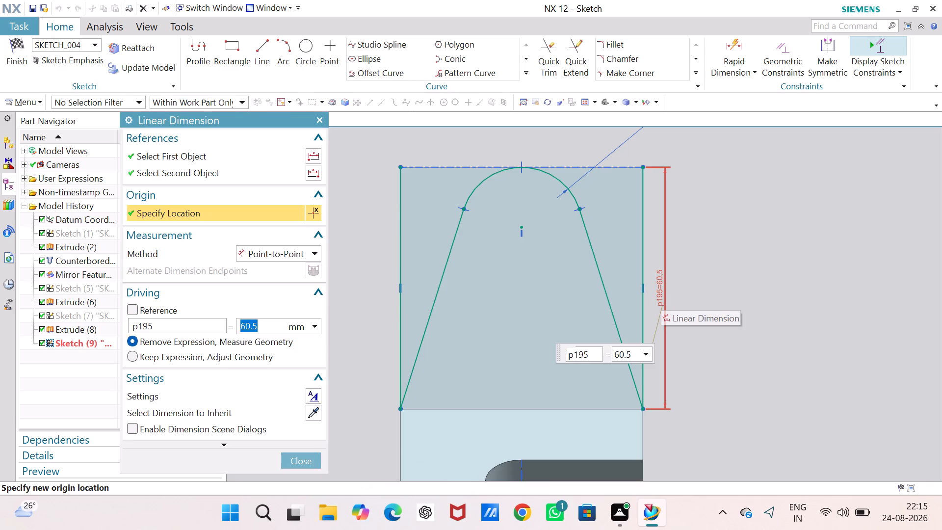
{"action": "type", "text": "60"}
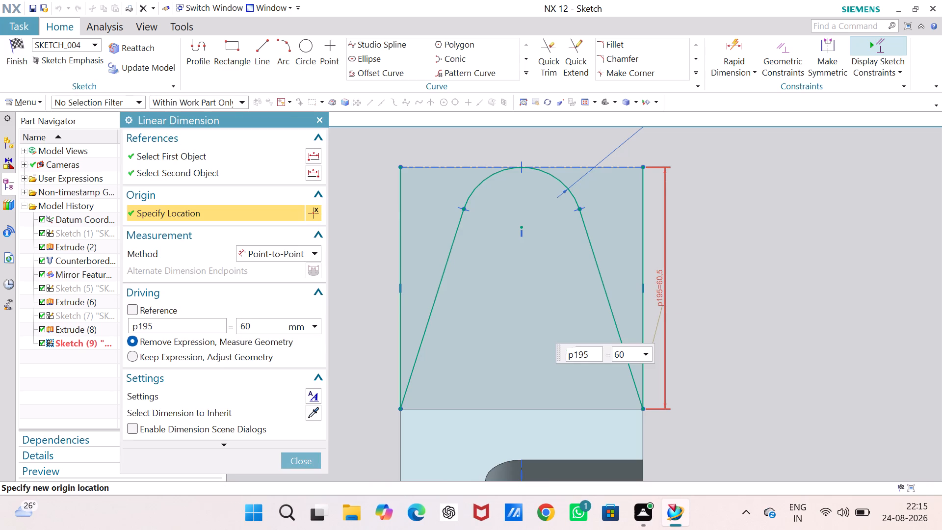
{"action": "key", "text": "Return"}
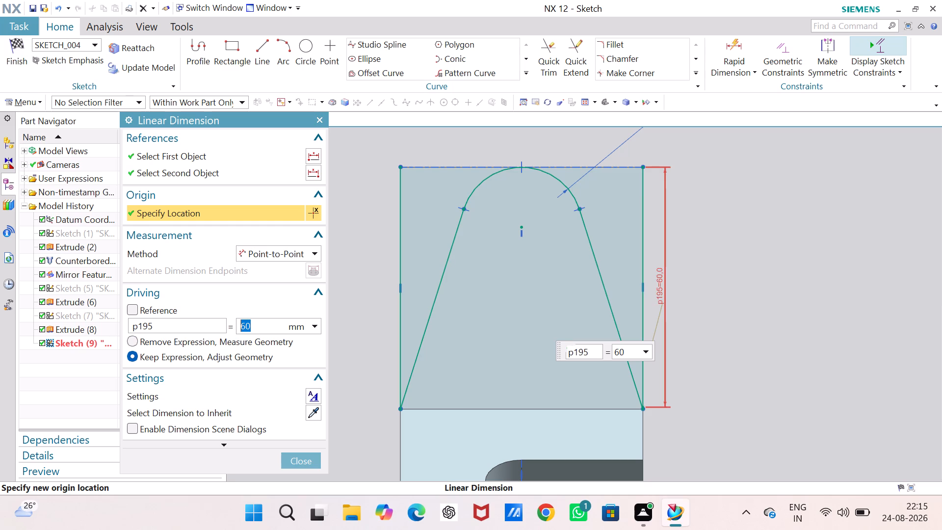
{"action": "left_click", "coordinate": [840, 300]}
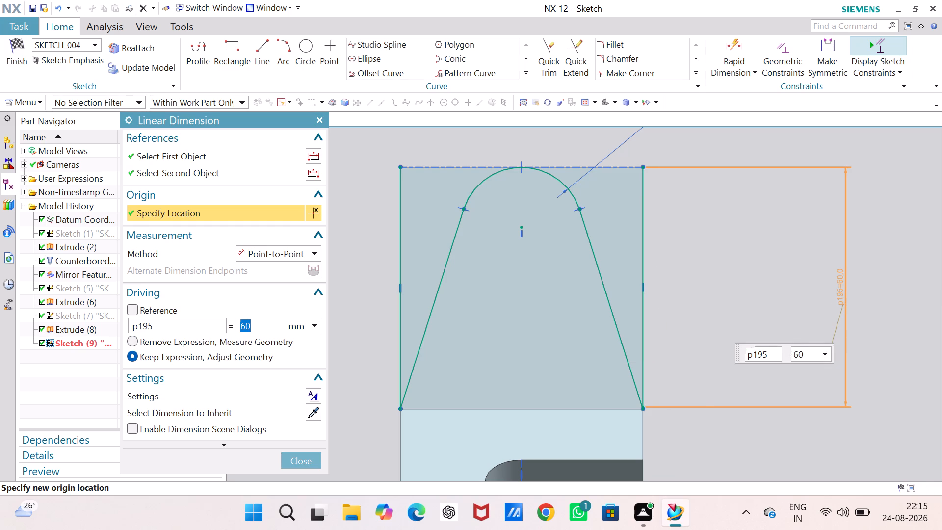
{"action": "left_click", "coordinate": [714, 328]}
{"action": "key", "text": "Escape"}
{"action": "key", "text": "Escape"}
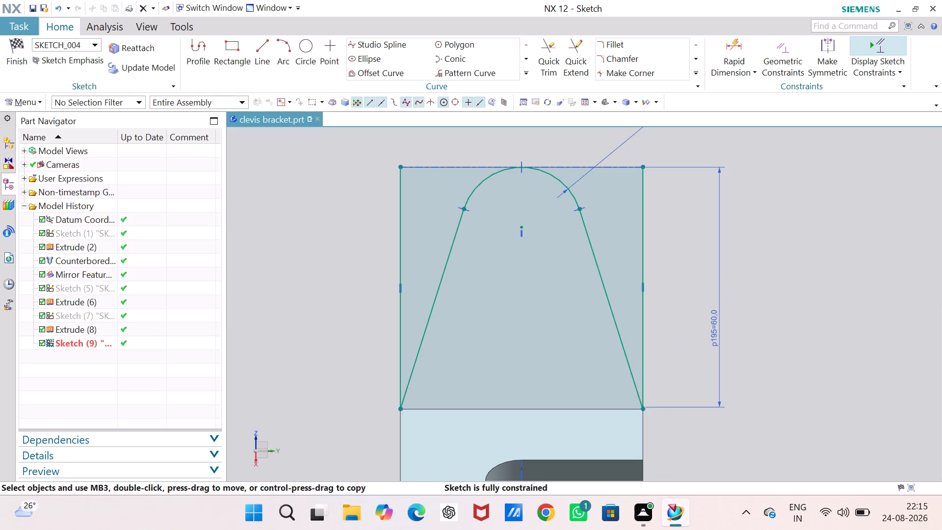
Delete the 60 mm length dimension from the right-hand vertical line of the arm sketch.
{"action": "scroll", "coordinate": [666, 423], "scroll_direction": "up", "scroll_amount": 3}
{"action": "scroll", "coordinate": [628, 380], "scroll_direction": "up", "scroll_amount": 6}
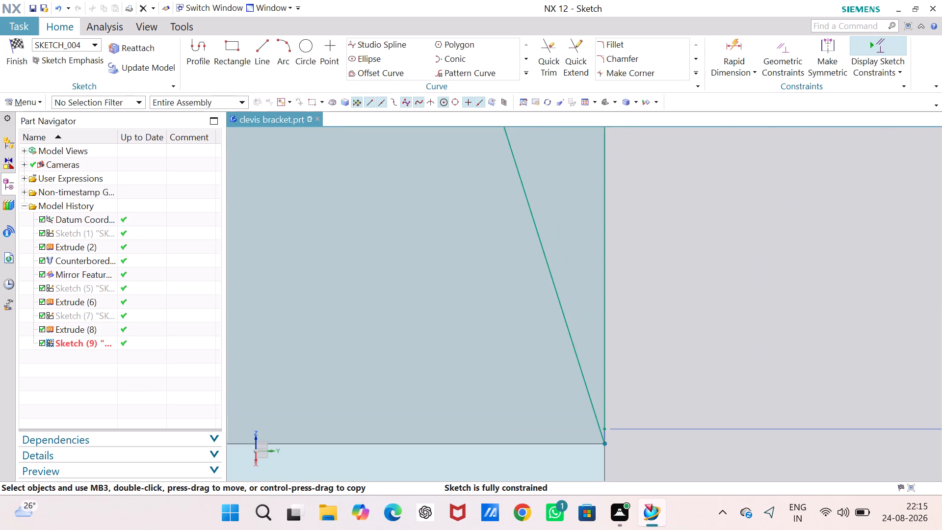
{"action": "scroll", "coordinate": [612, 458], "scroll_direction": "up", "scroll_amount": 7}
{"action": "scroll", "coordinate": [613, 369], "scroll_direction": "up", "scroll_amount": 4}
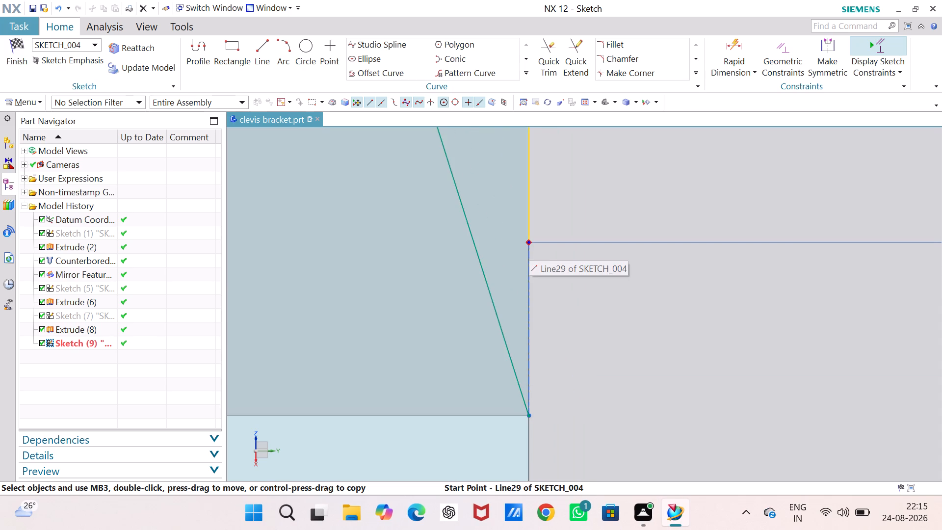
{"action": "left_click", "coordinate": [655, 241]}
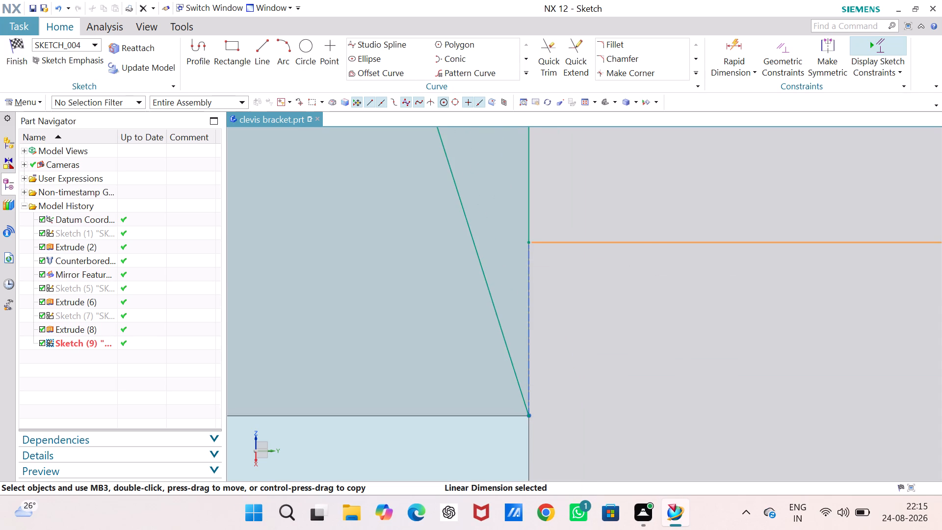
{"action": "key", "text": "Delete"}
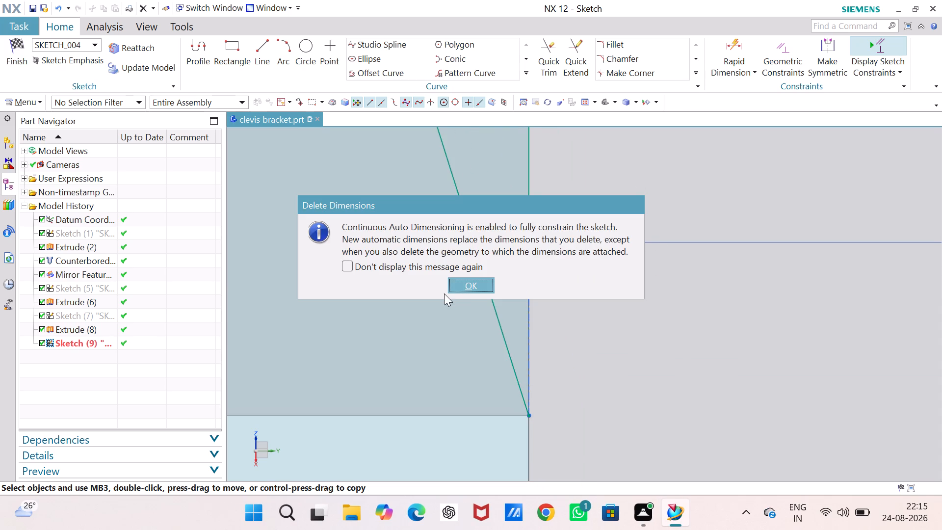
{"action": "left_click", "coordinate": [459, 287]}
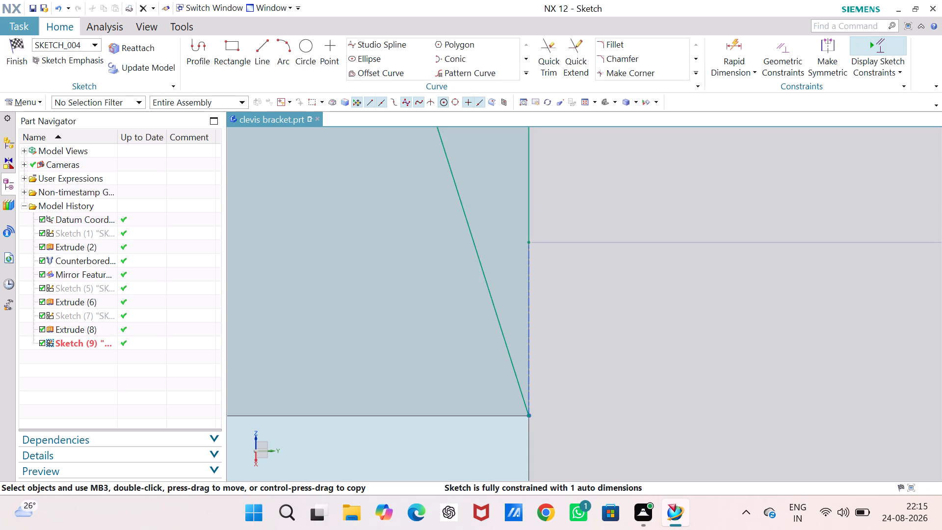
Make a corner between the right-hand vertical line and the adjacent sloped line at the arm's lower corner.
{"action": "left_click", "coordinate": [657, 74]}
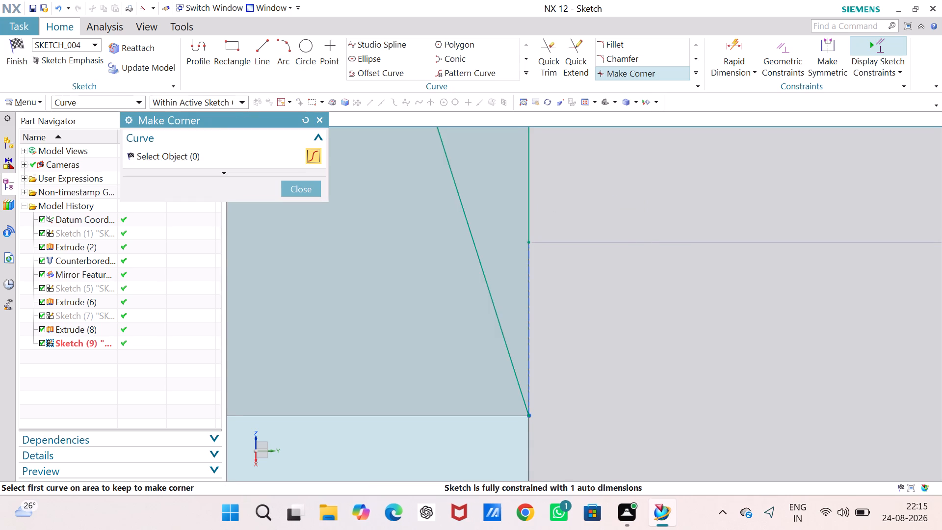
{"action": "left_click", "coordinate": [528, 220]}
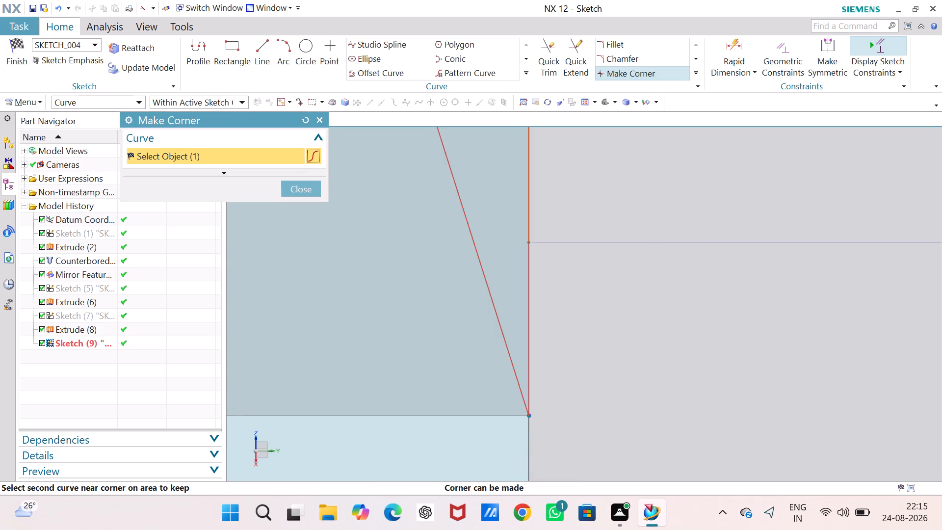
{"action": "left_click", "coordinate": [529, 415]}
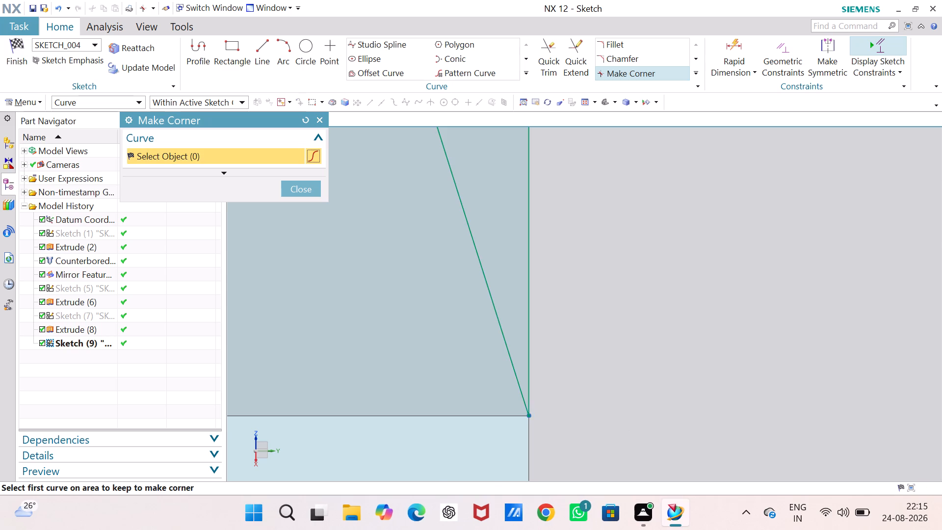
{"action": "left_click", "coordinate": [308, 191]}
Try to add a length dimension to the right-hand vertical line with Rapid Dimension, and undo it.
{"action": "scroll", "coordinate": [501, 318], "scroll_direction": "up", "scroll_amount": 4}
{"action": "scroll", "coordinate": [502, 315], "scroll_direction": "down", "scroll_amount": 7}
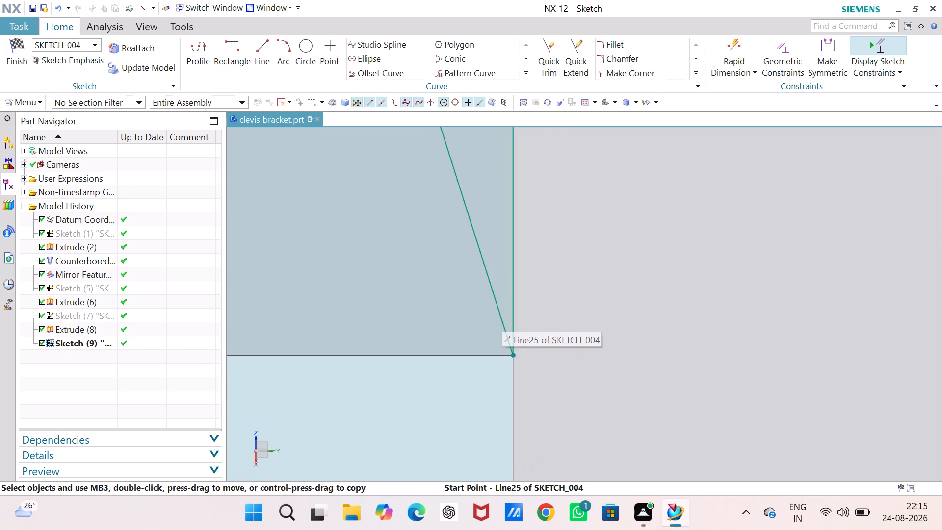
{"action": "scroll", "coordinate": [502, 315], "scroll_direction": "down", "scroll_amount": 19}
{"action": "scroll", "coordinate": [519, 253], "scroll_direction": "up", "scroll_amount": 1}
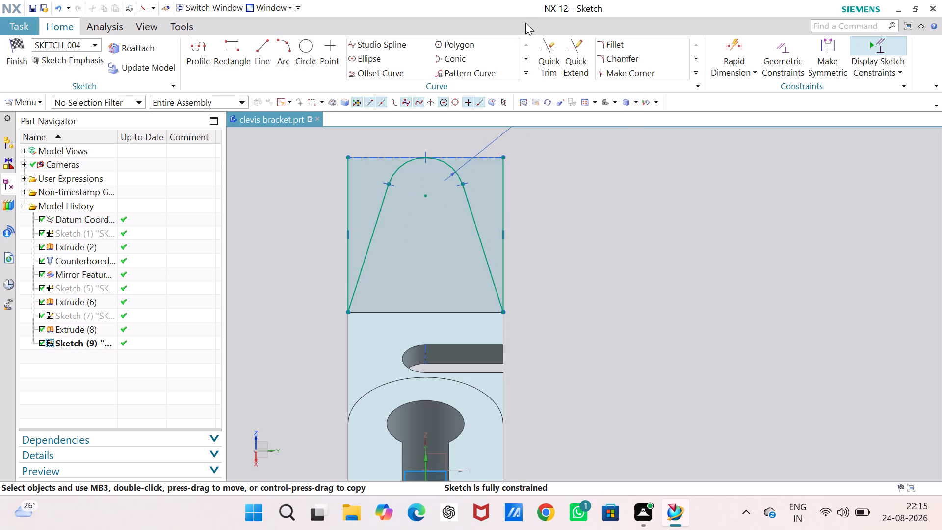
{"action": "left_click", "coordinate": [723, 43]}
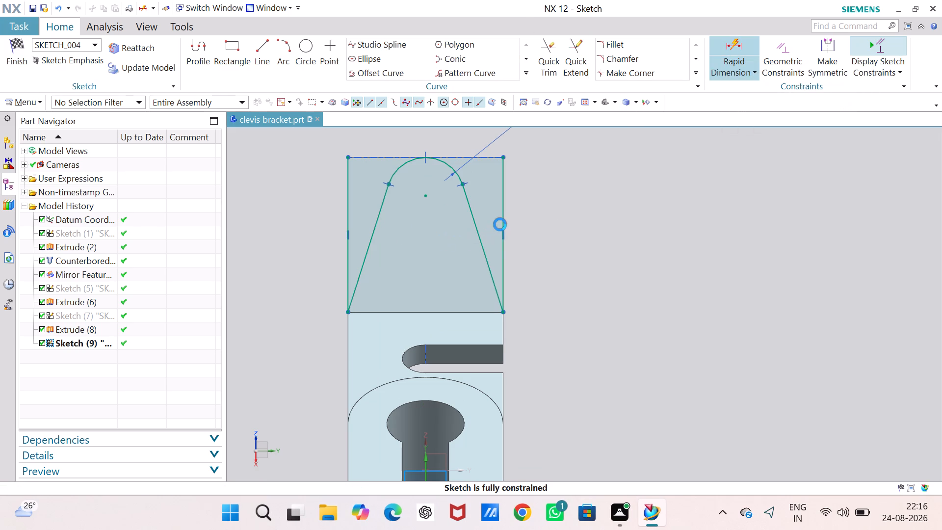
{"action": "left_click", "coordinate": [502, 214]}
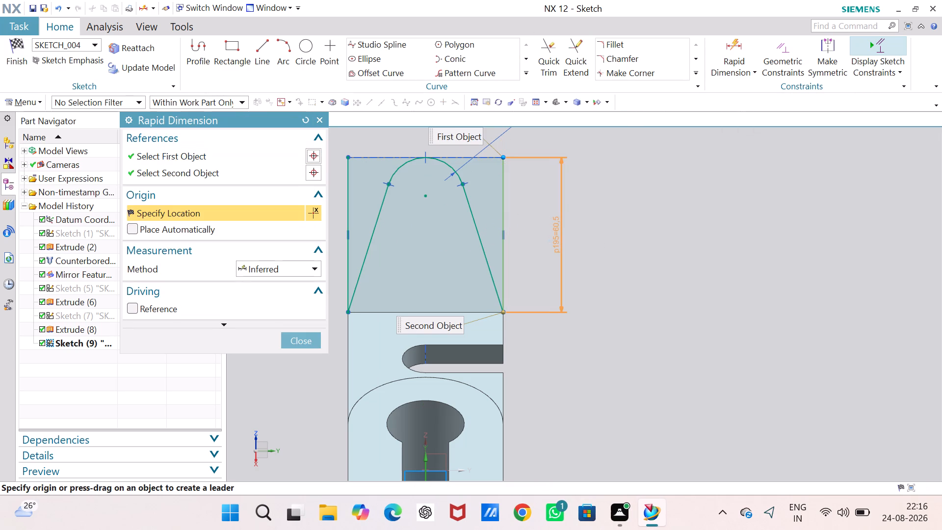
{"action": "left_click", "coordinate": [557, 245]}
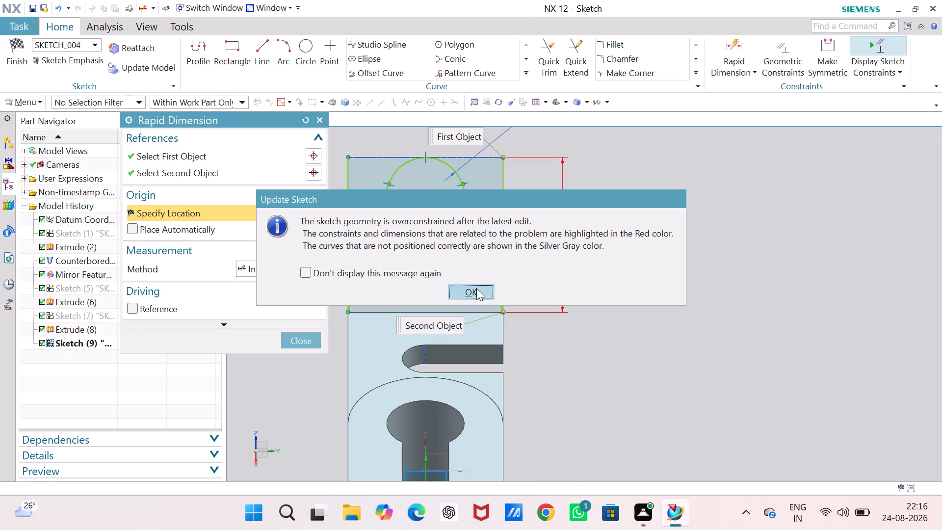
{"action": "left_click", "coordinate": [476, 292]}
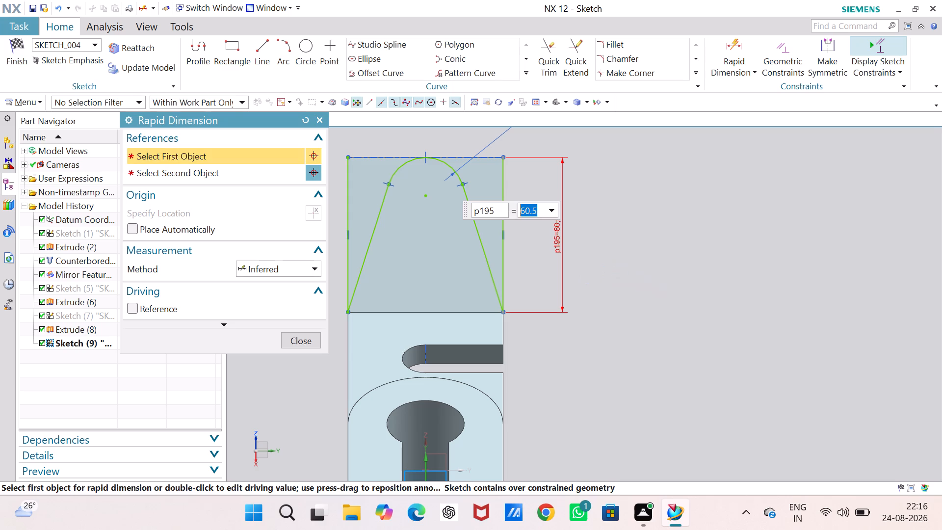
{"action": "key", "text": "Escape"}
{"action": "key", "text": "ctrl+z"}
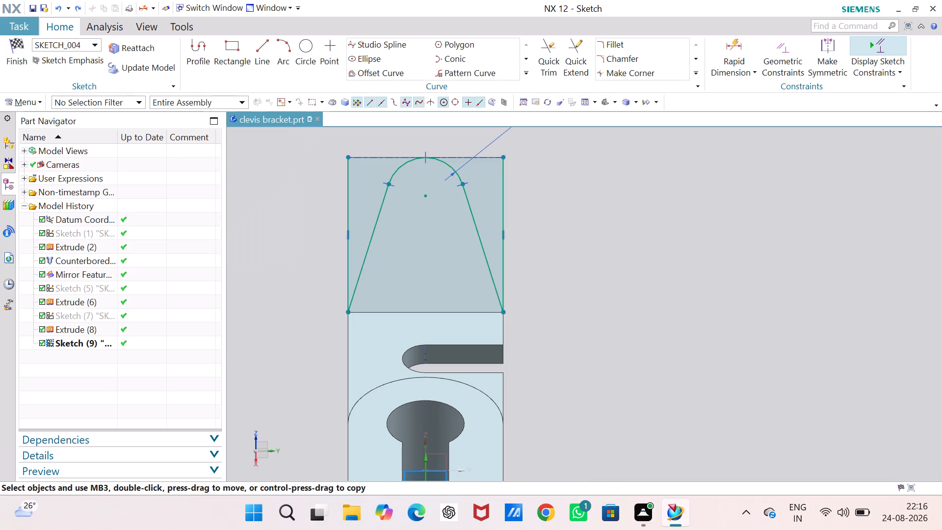
Finish the arm profile sketch.
{"action": "left_click", "coordinate": [17, 47]}
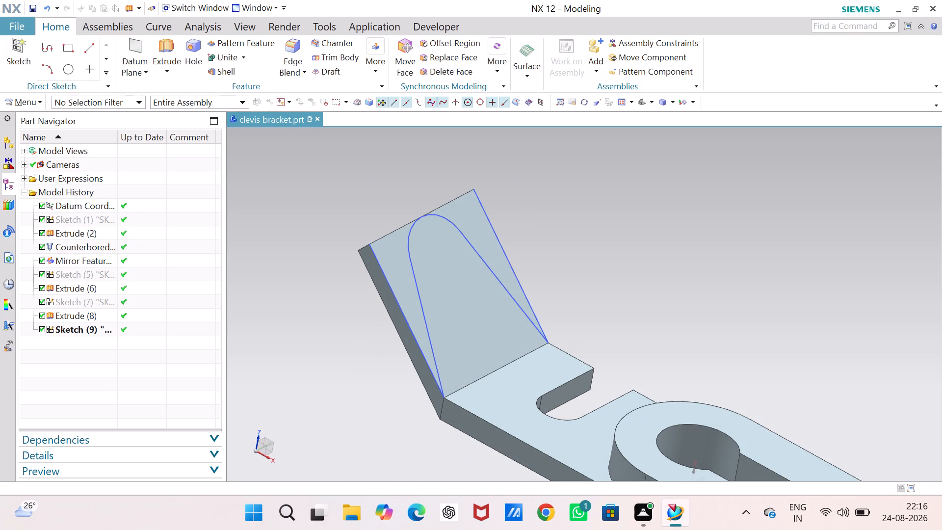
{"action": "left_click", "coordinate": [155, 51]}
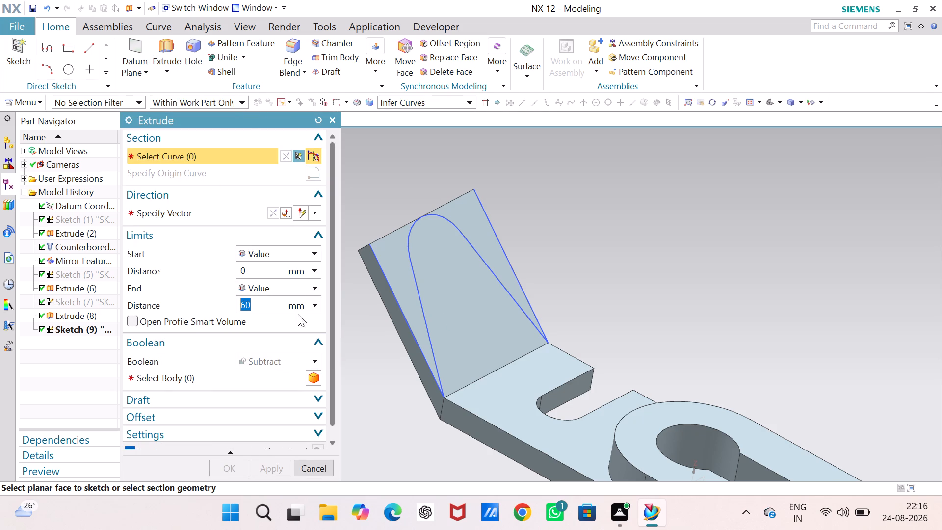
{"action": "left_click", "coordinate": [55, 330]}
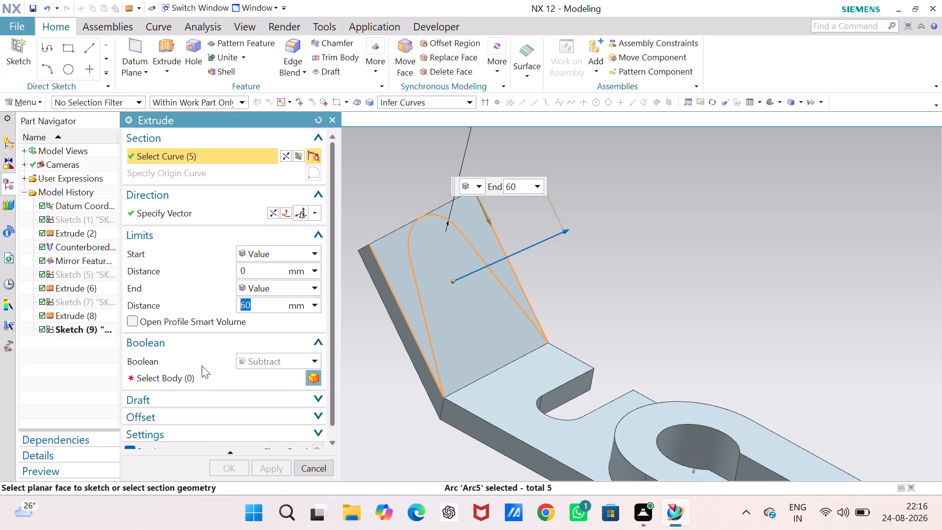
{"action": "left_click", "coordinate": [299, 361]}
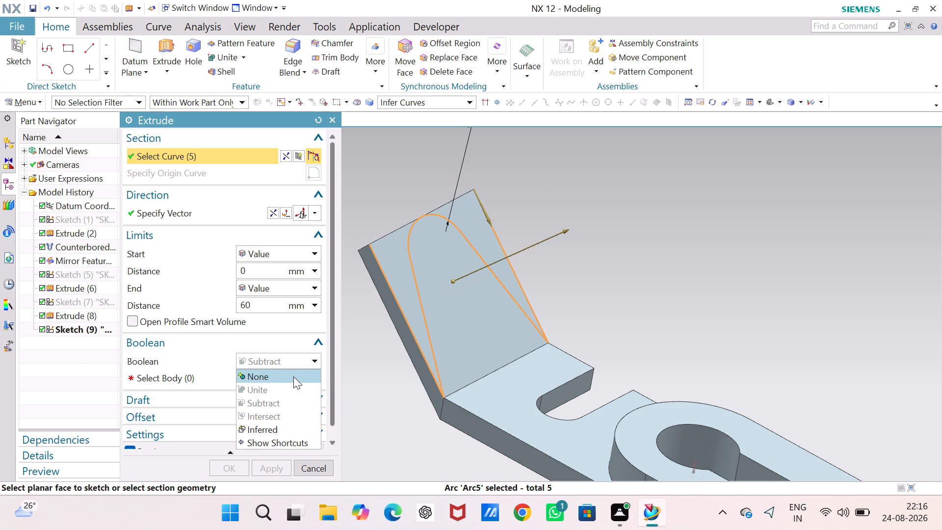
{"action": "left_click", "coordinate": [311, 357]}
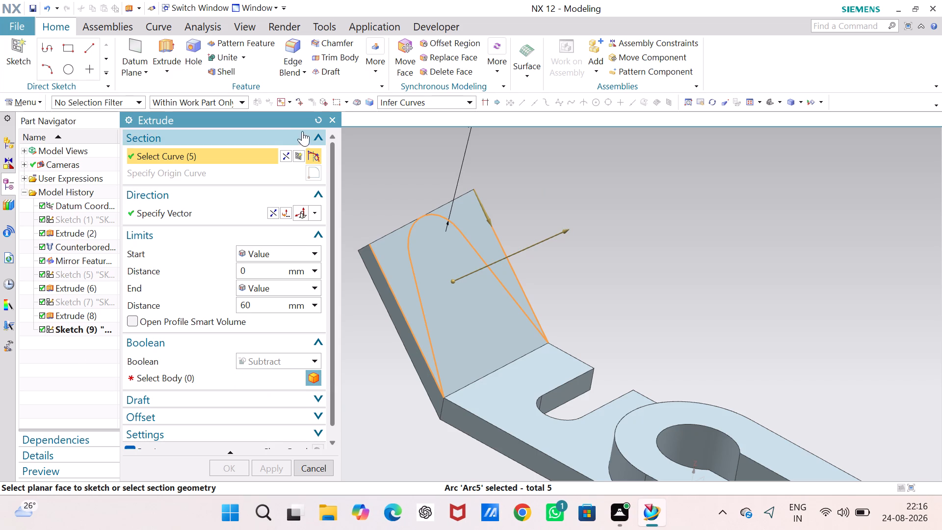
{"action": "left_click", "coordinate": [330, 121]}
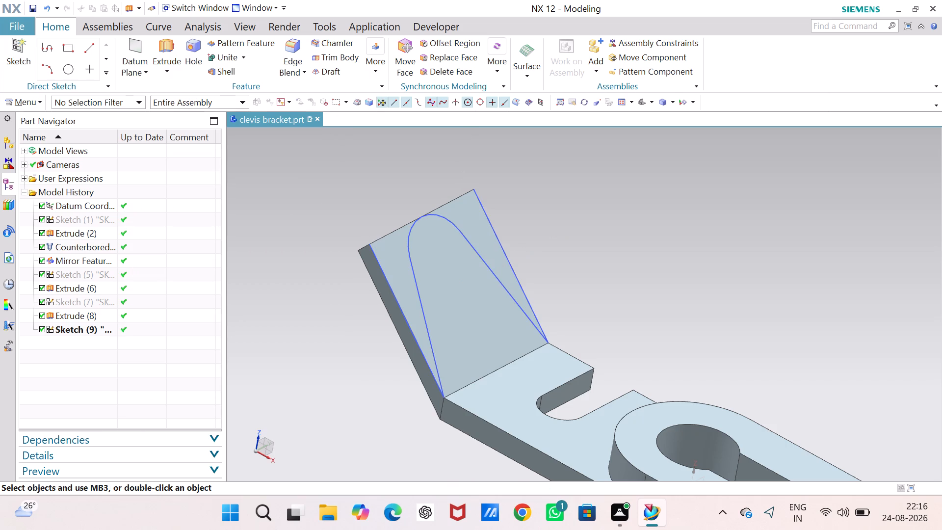
Open the angled arm's extrude, Extrude (8), with rollback to review its settings, and close it without altering them.
{"action": "left_click", "coordinate": [66, 317]}
{"action": "right_click", "coordinate": [66, 317]}
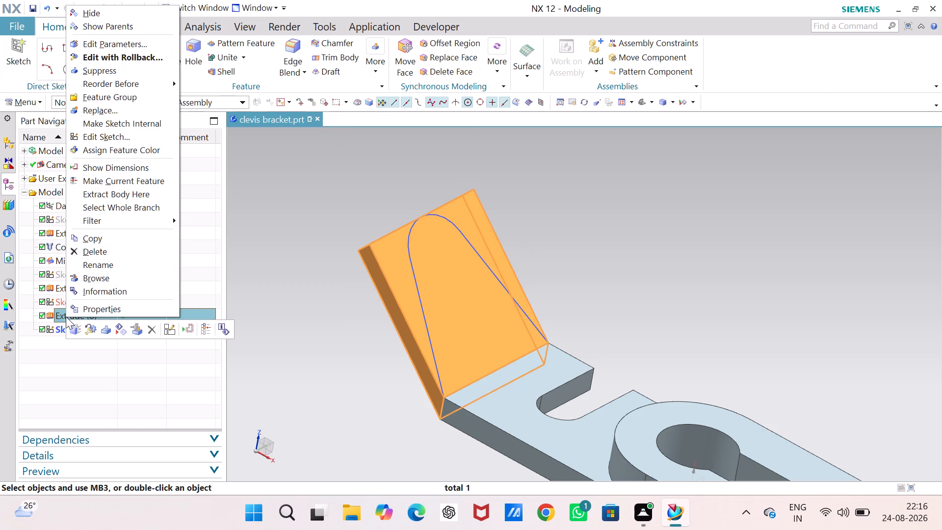
{"action": "left_click", "coordinate": [138, 61]}
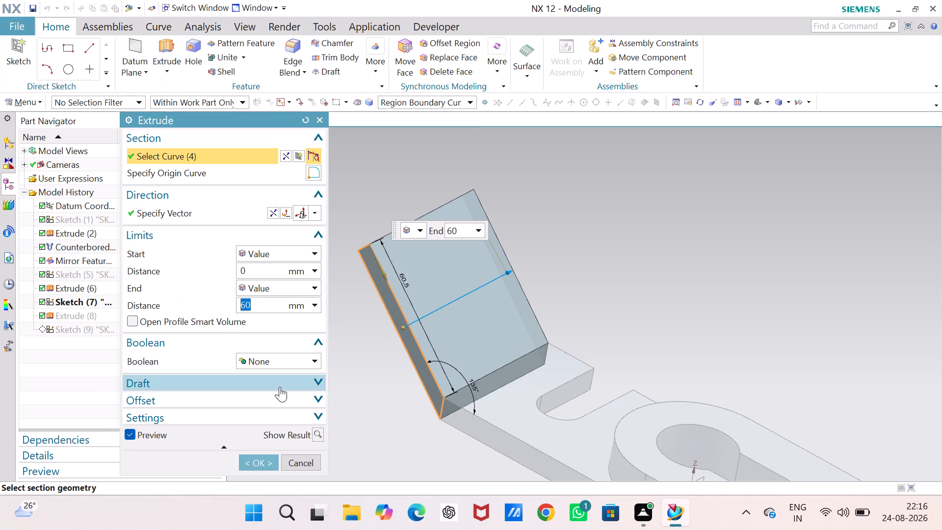
{"action": "left_click", "coordinate": [260, 467]}
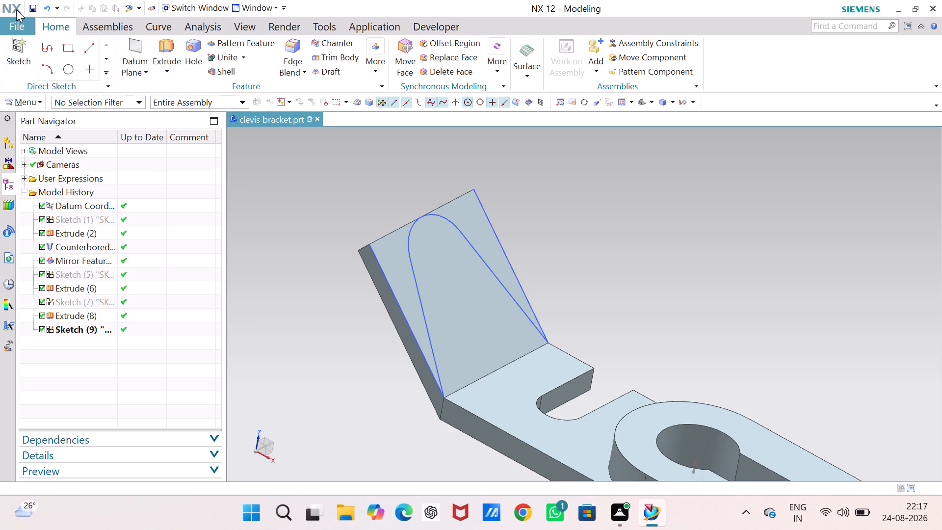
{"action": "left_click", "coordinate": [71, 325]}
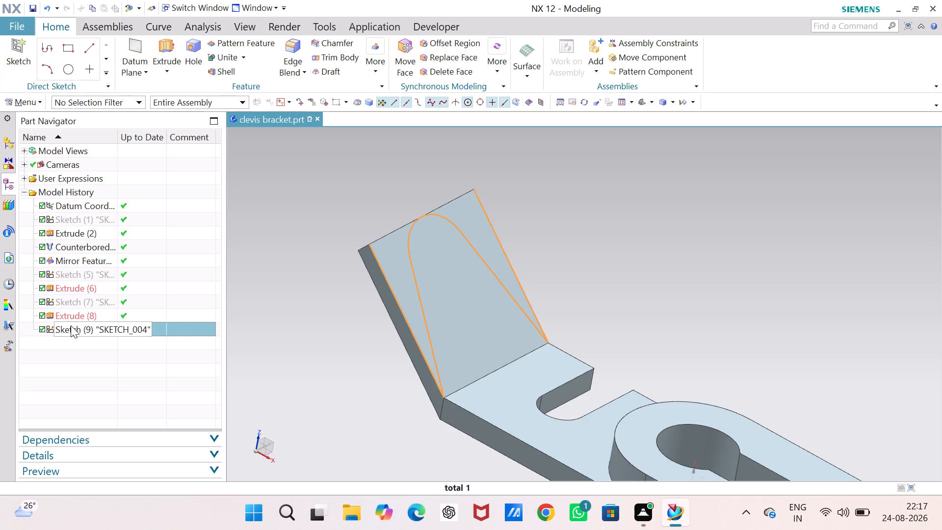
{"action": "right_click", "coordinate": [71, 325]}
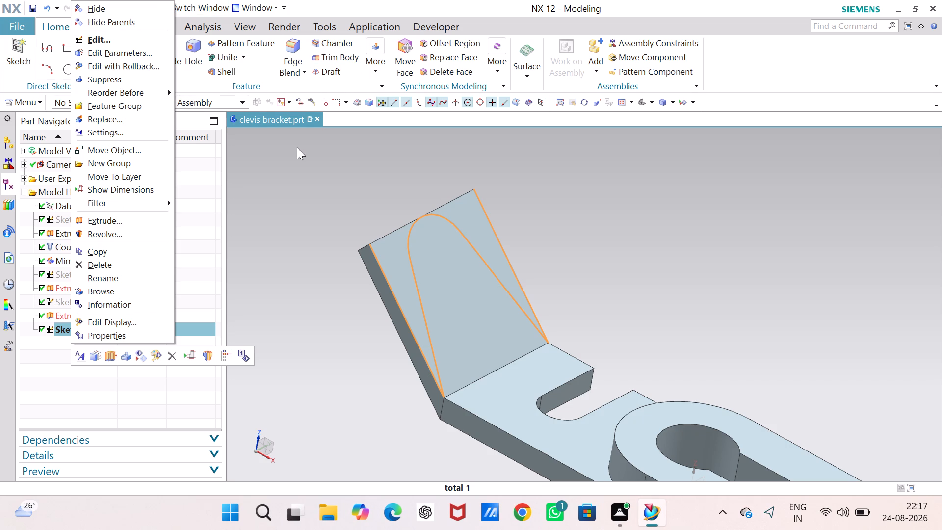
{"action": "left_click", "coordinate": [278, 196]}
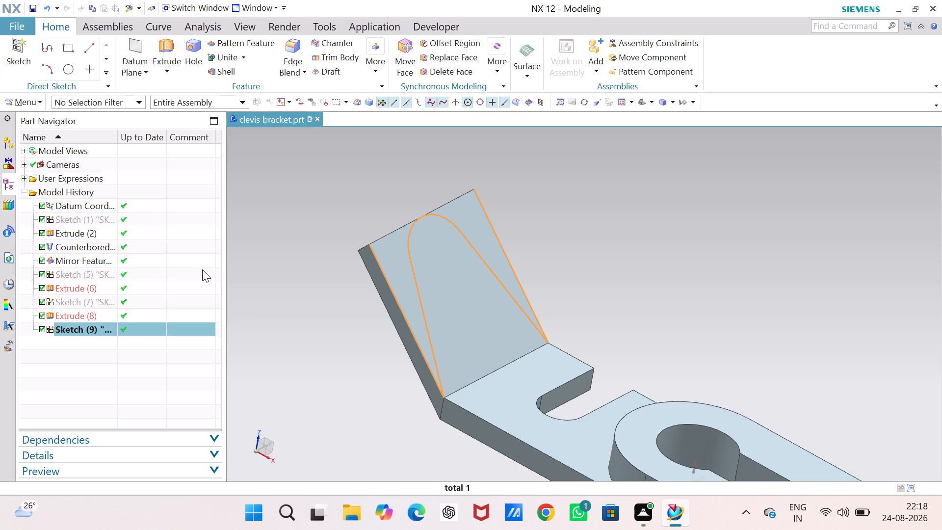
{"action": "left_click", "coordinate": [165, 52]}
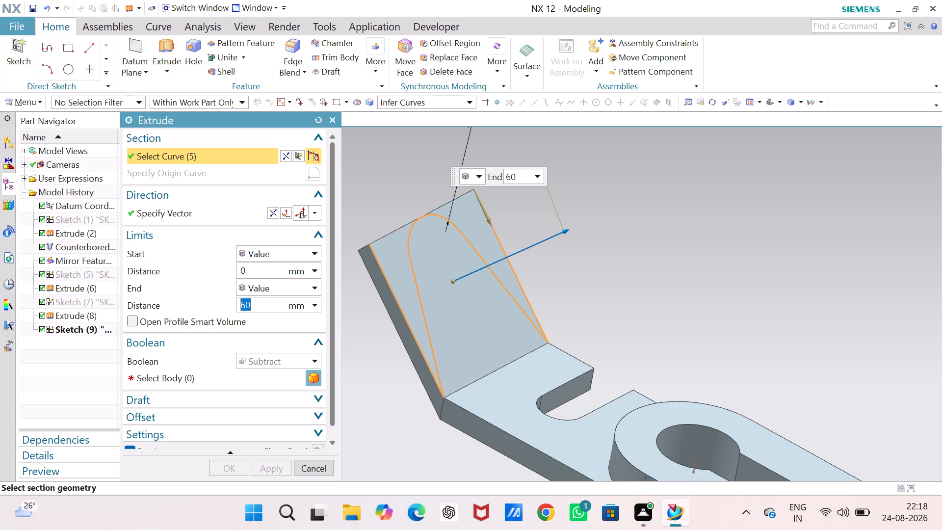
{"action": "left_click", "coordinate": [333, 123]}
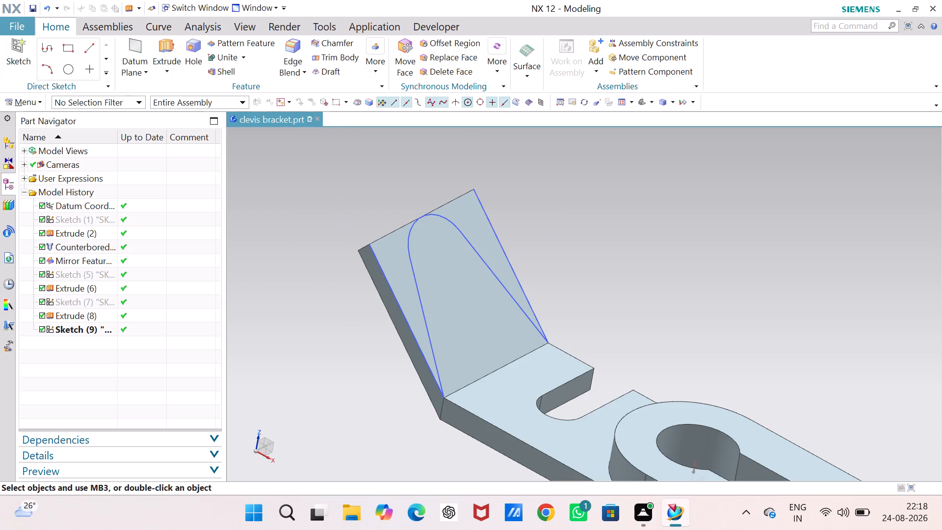
Reopen the arm profile sketch, Sketch (9), and delete the two vertical lines along the arm's side edges.
{"action": "right_click", "coordinate": [116, 330]}
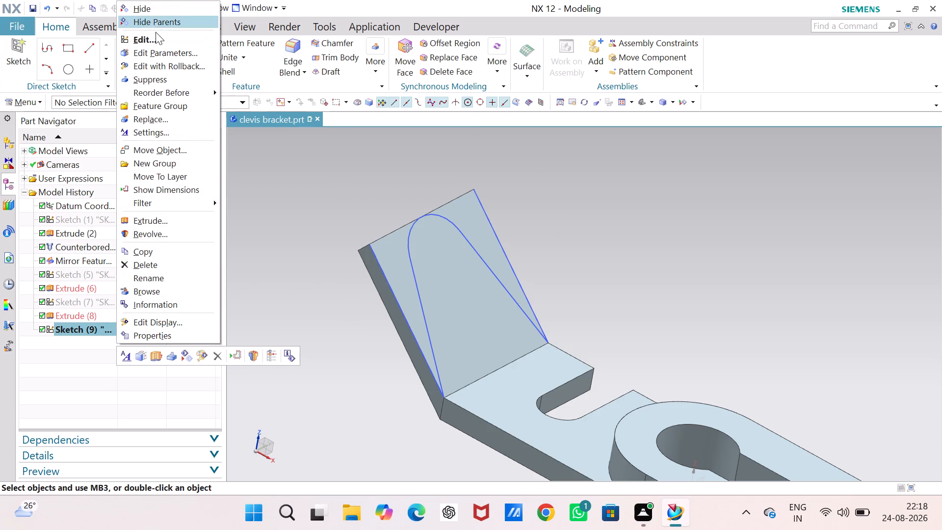
{"action": "left_click", "coordinate": [160, 39]}
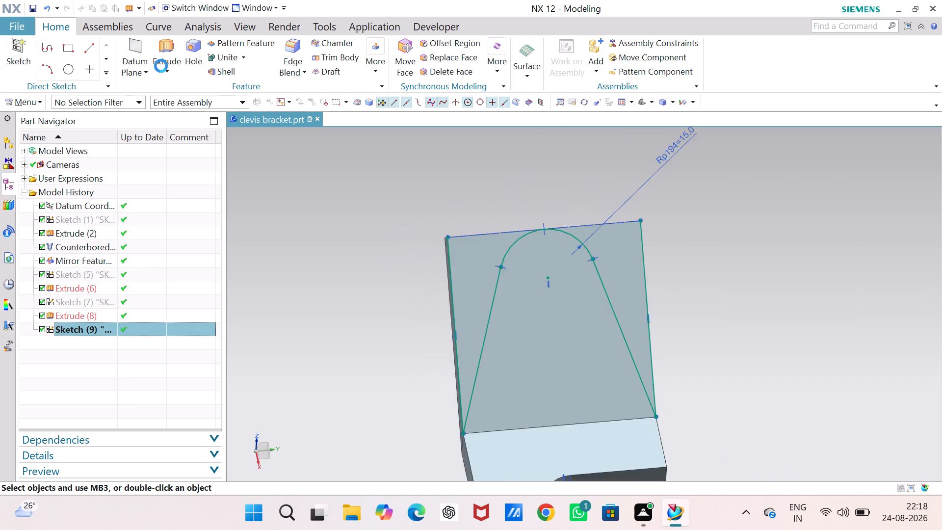
{"action": "left_click", "coordinate": [449, 286]}
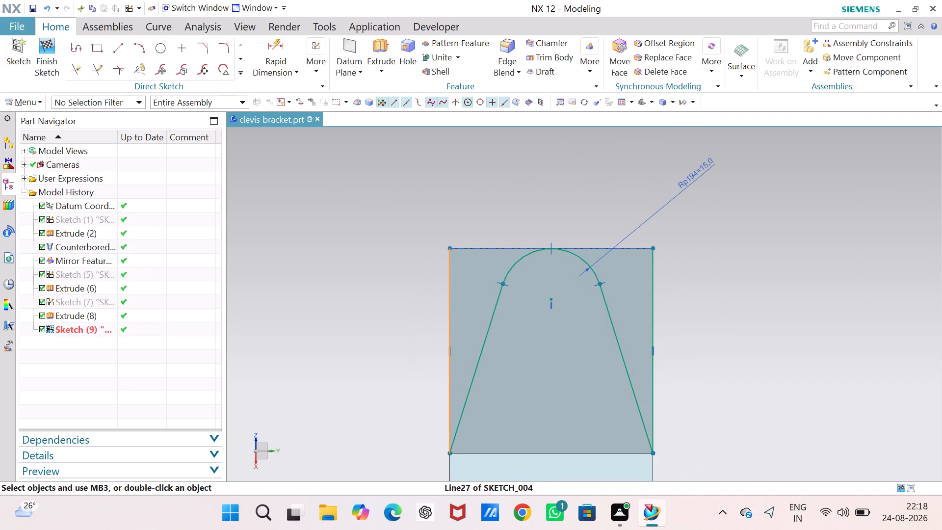
{"action": "key", "text": "Delete"}
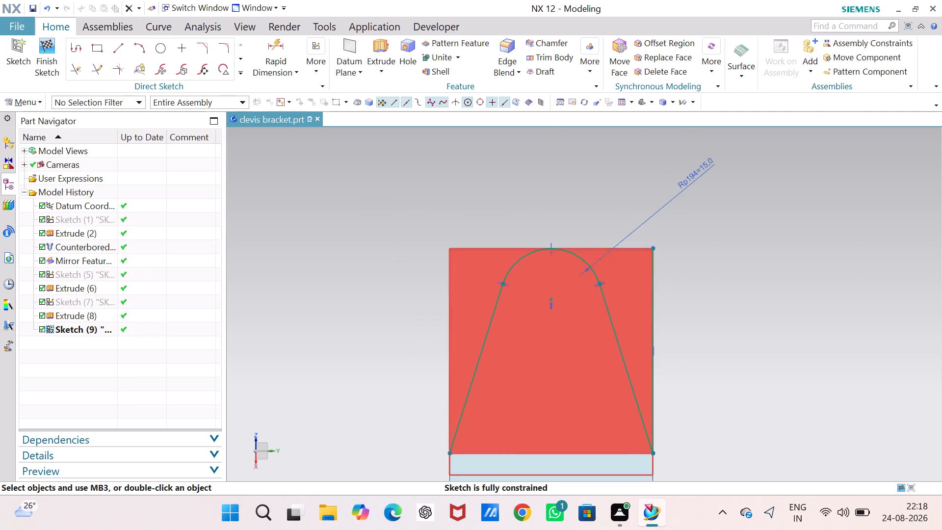
{"action": "left_click", "coordinate": [655, 301]}
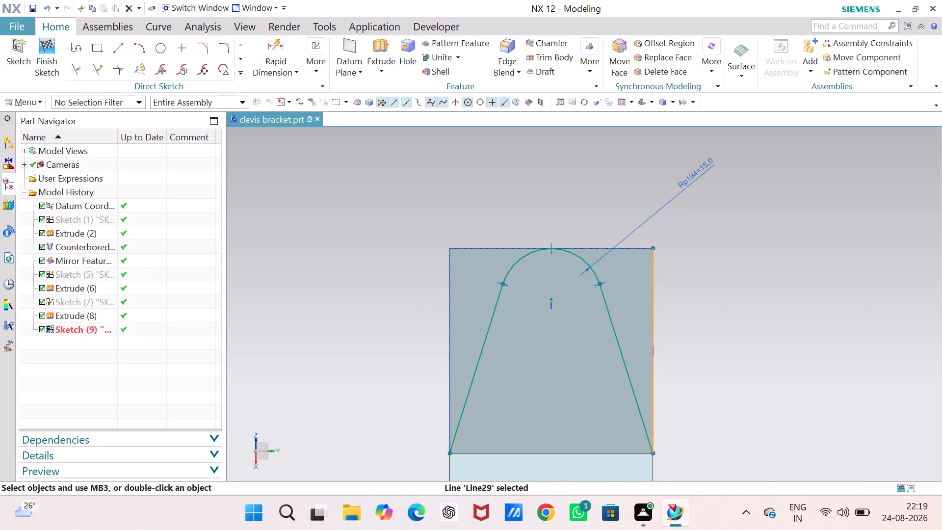
{"action": "key", "text": "Delete"}
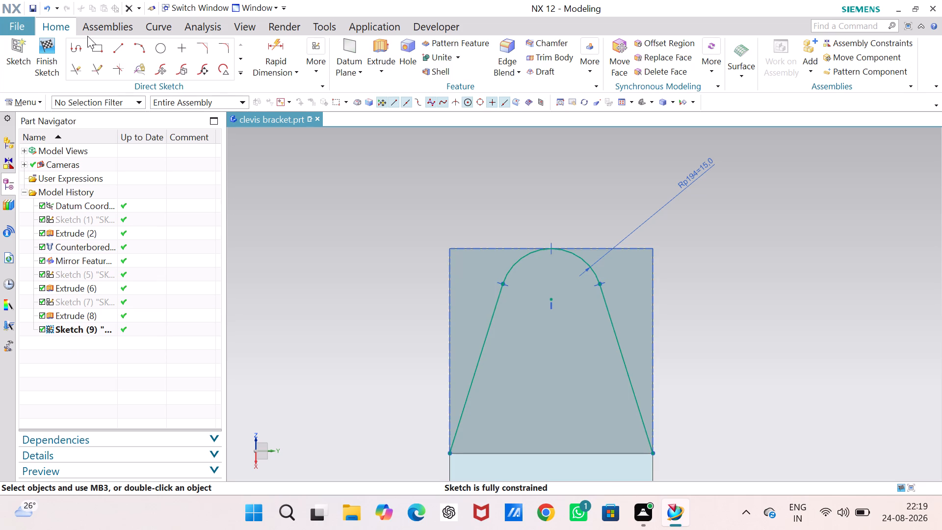
Finish the arm profile sketch.
{"action": "left_click", "coordinate": [52, 52]}
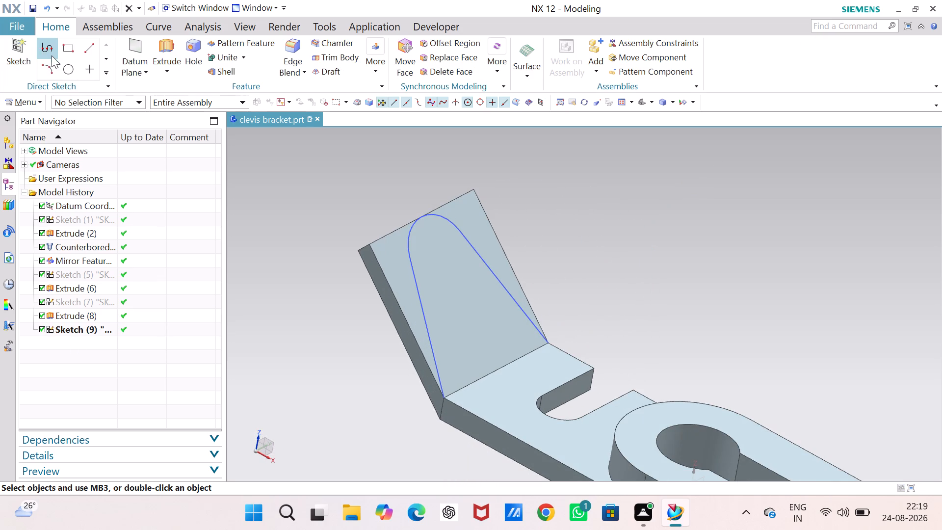
{"action": "left_click", "coordinate": [322, 244]}
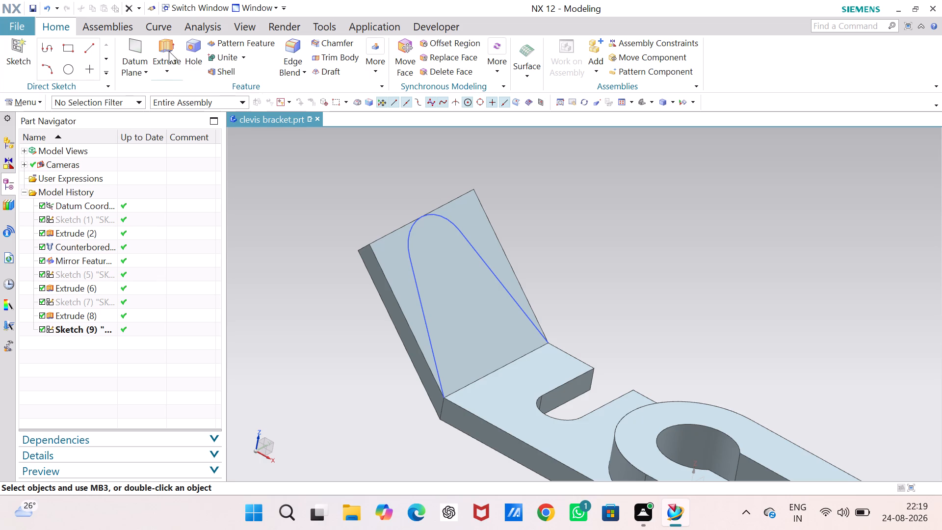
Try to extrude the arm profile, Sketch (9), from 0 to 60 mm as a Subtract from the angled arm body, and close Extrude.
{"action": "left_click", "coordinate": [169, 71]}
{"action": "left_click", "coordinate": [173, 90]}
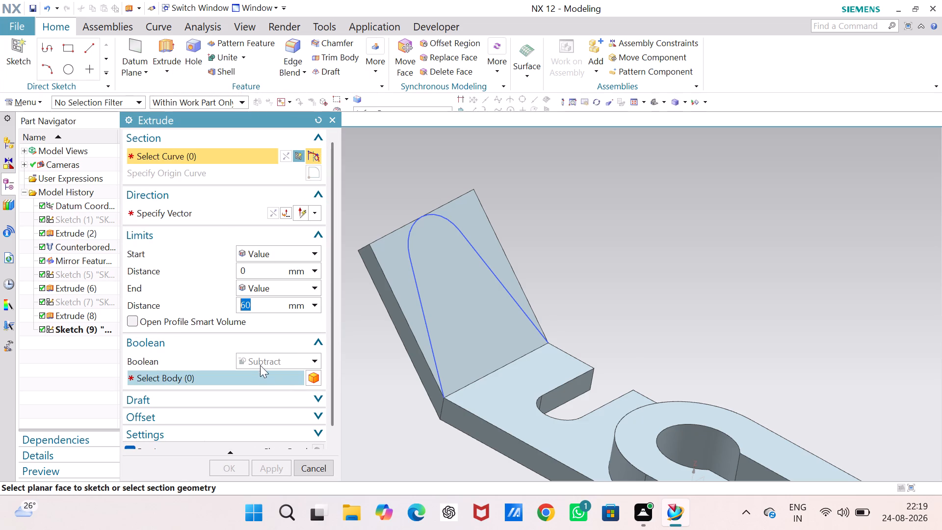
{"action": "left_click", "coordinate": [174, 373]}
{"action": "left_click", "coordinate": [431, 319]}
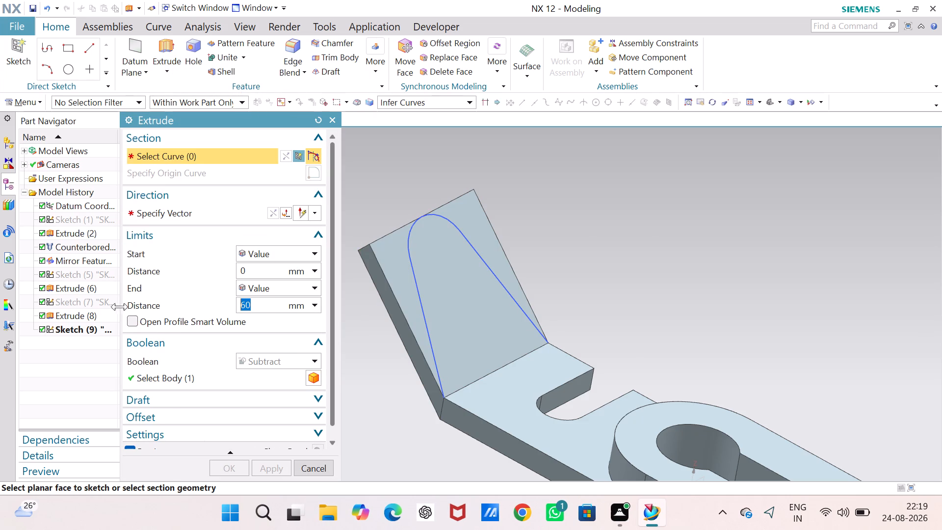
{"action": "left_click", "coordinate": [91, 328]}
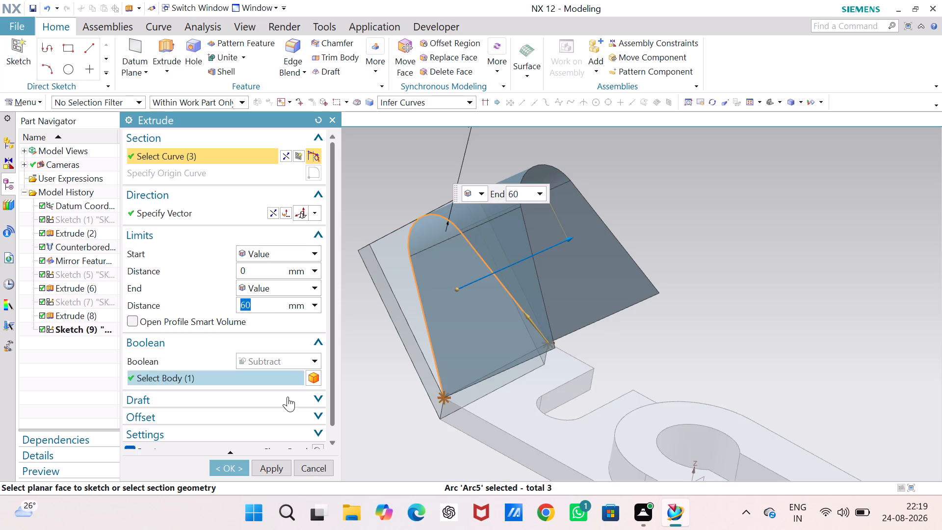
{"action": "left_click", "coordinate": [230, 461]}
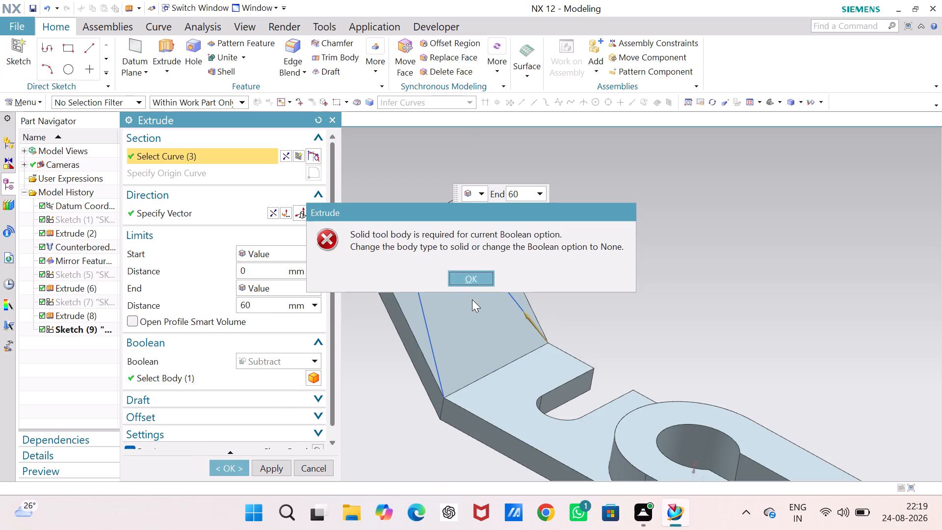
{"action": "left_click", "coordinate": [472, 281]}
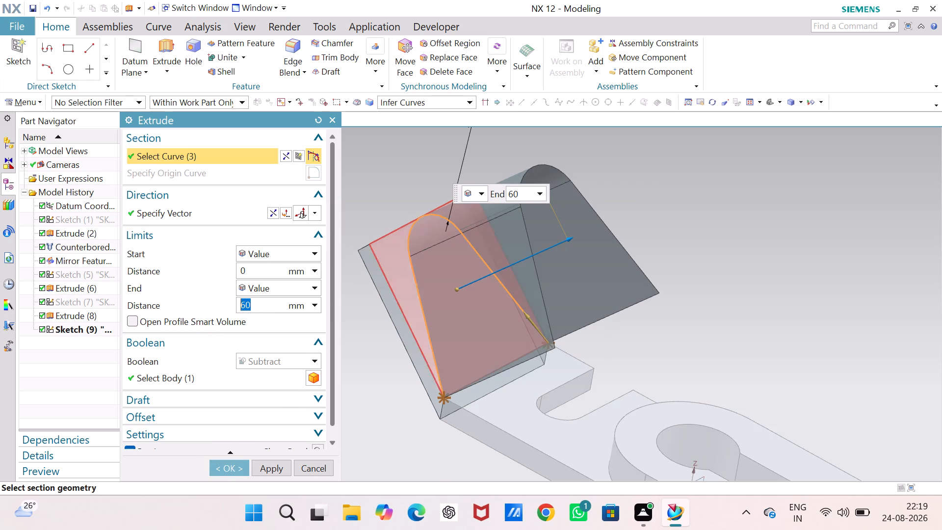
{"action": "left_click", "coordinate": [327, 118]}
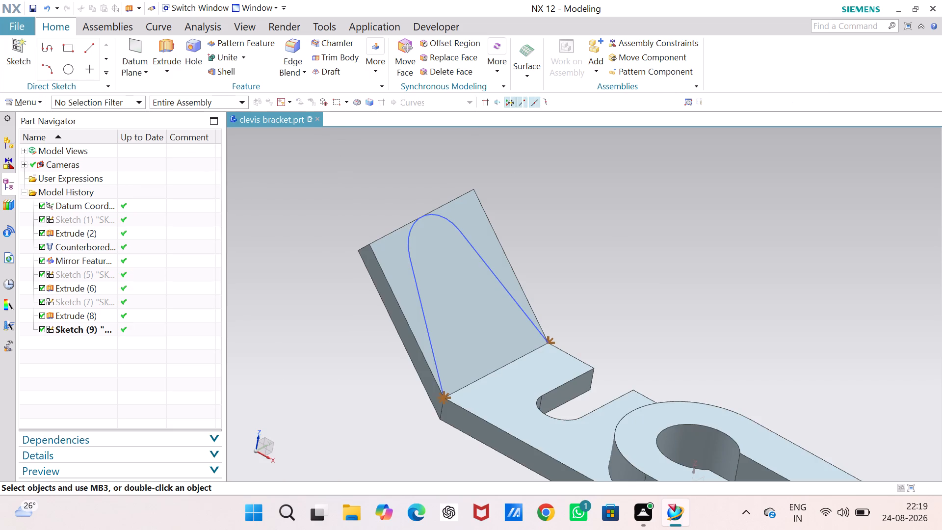
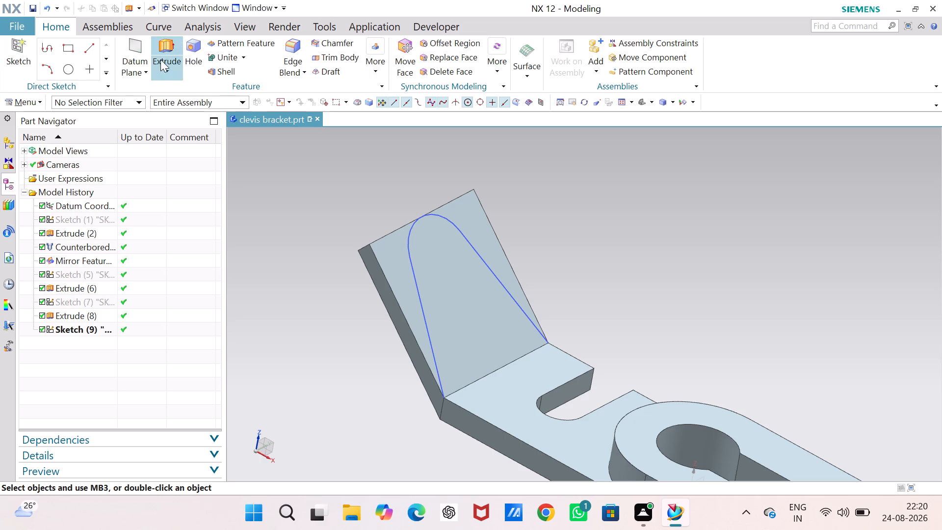
Examine the lower corner of the inclined plate where the tapered sketch line meets the bend edge.
{"action": "scroll", "coordinate": [453, 376], "scroll_direction": "up", "scroll_amount": 7}
{"action": "scroll", "coordinate": [429, 450], "scroll_direction": "up", "scroll_amount": 7}
{"action": "scroll", "coordinate": [426, 393], "scroll_direction": "up", "scroll_amount": 3}
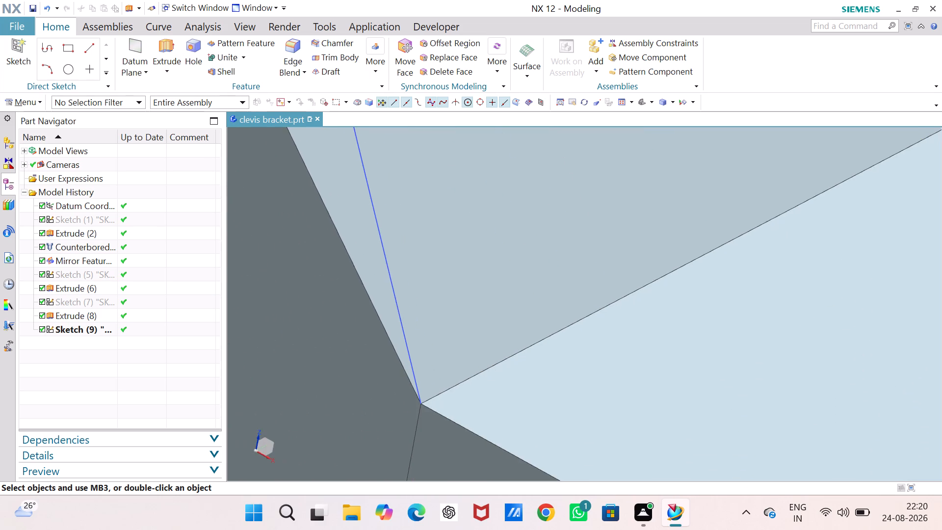
{"action": "scroll", "coordinate": [426, 386], "scroll_direction": "up", "scroll_amount": 4}
{"action": "scroll", "coordinate": [412, 443], "scroll_direction": "up", "scroll_amount": 7}
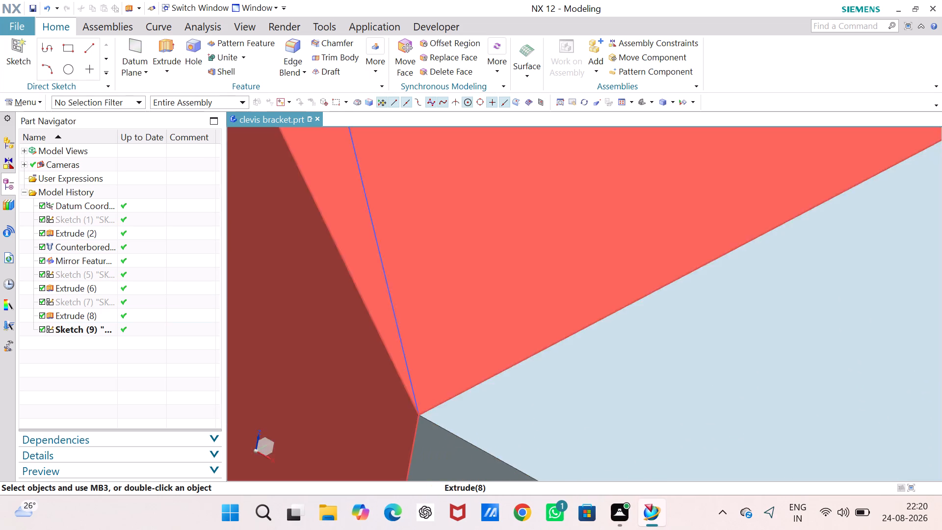
{"action": "scroll", "coordinate": [410, 422], "scroll_direction": "up", "scroll_amount": 9}
{"action": "scroll", "coordinate": [488, 380], "scroll_direction": "up", "scroll_amount": 5}
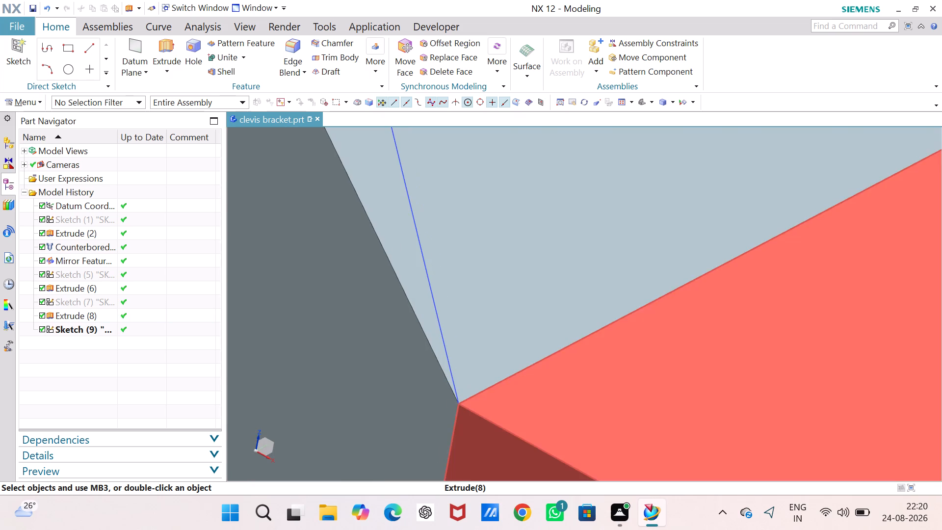
{"action": "scroll", "coordinate": [457, 400], "scroll_direction": "down", "scroll_amount": 5}
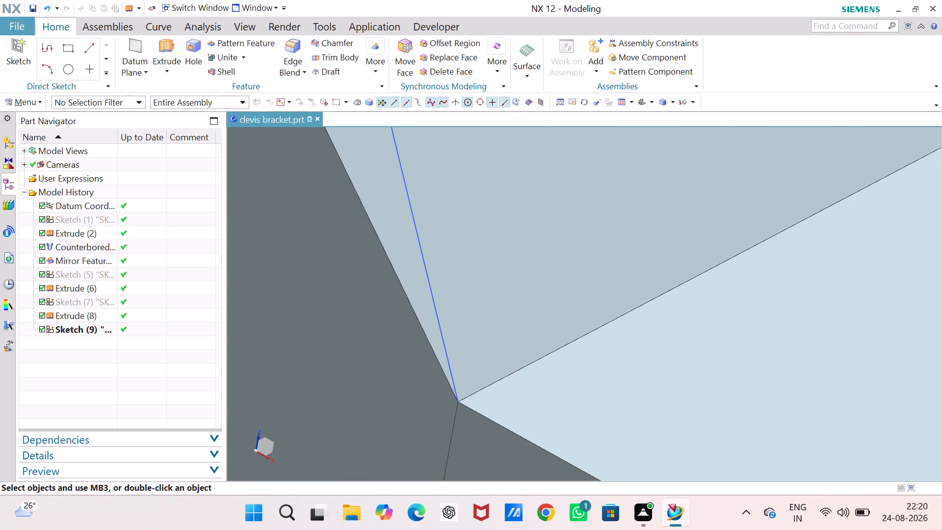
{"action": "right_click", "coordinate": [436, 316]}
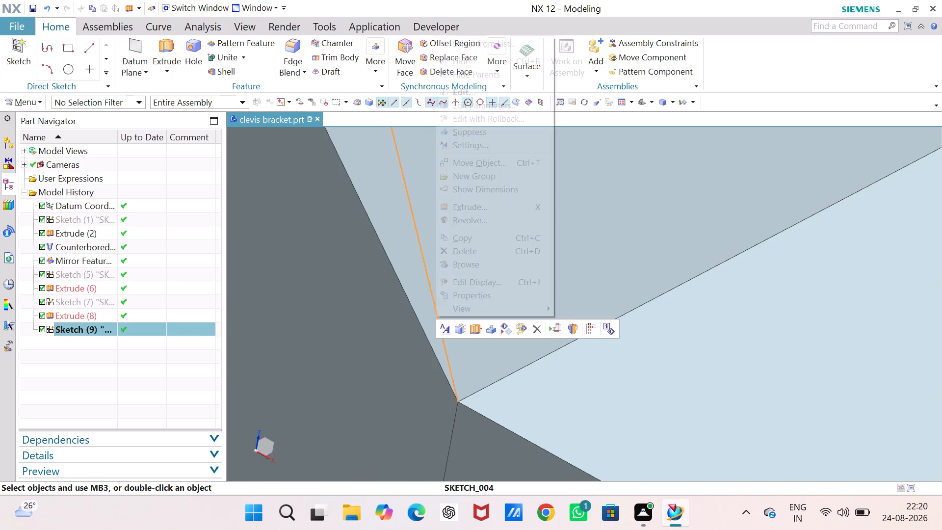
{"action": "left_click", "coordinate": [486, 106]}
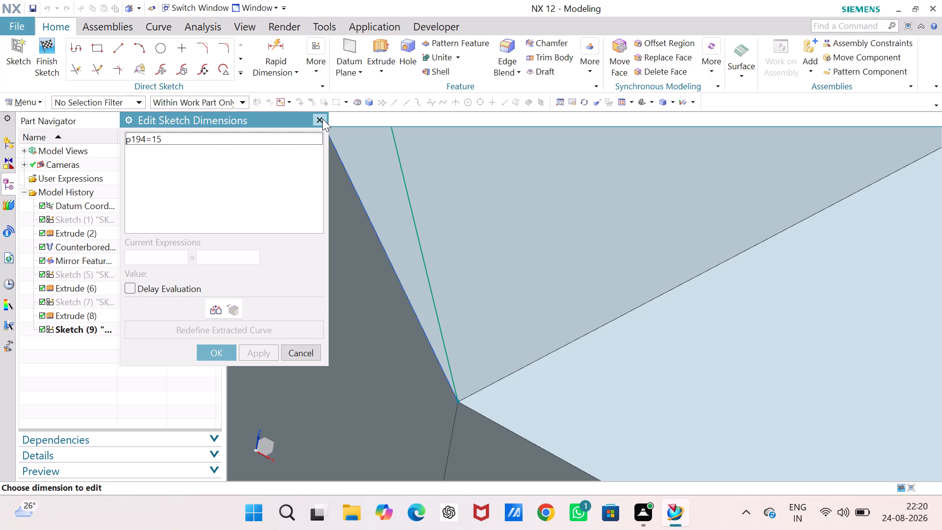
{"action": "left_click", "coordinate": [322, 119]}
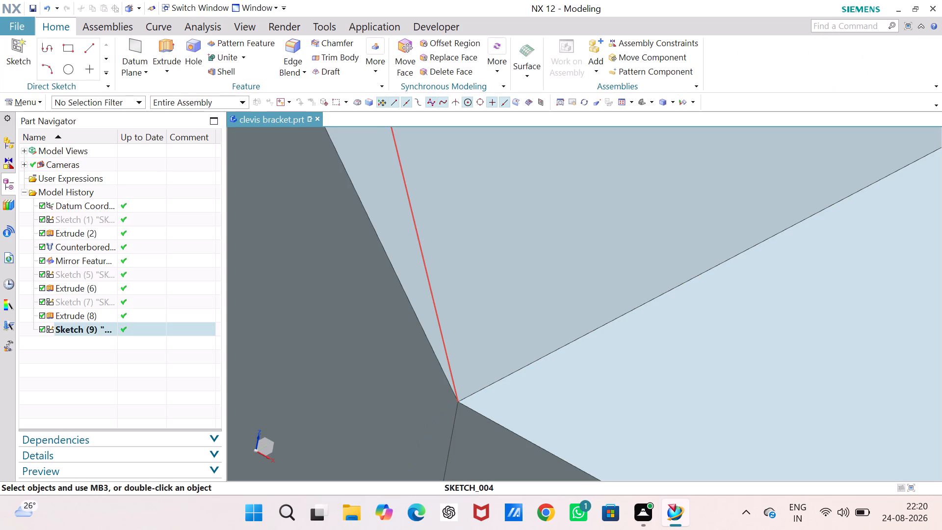
Open the tapered, round-topped sketch on the inclined plate for editing with rollback.
{"action": "right_click", "coordinate": [412, 208]}
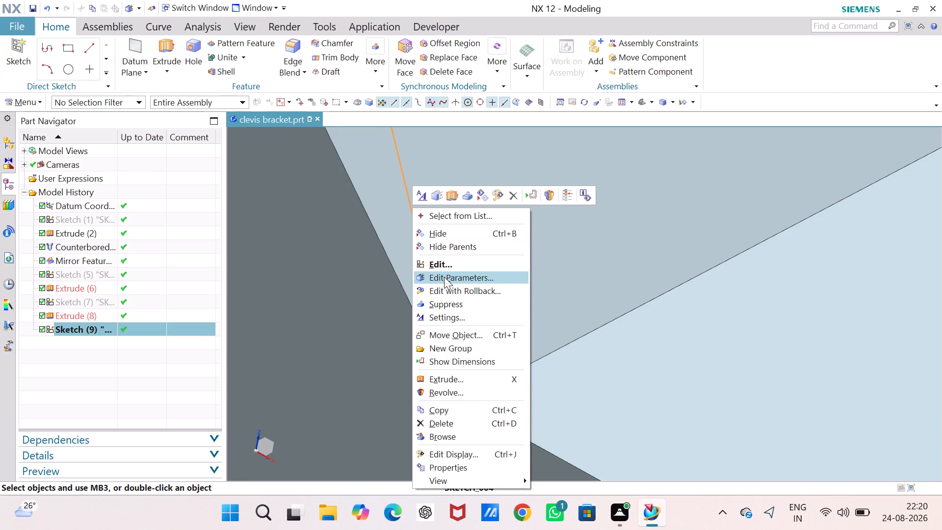
{"action": "left_click", "coordinate": [450, 288]}
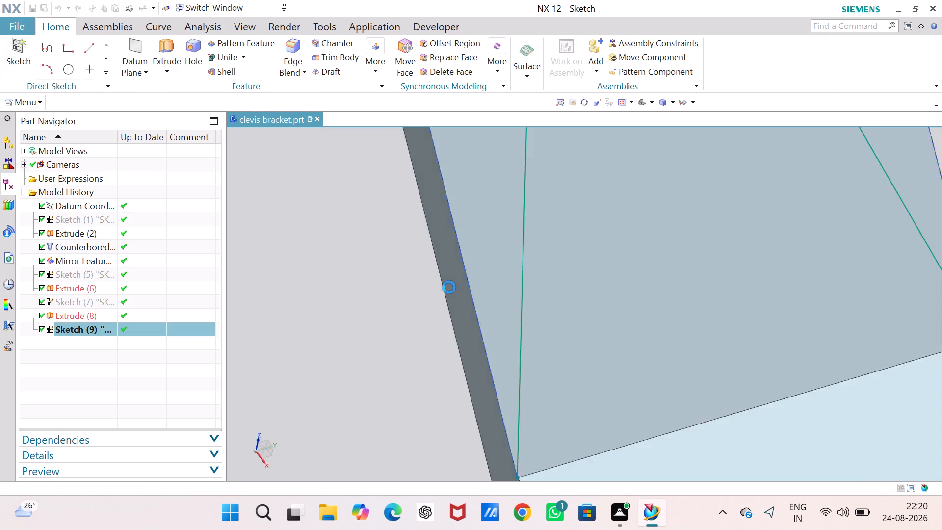
{"action": "scroll", "coordinate": [520, 287], "scroll_direction": "up", "scroll_amount": 2}
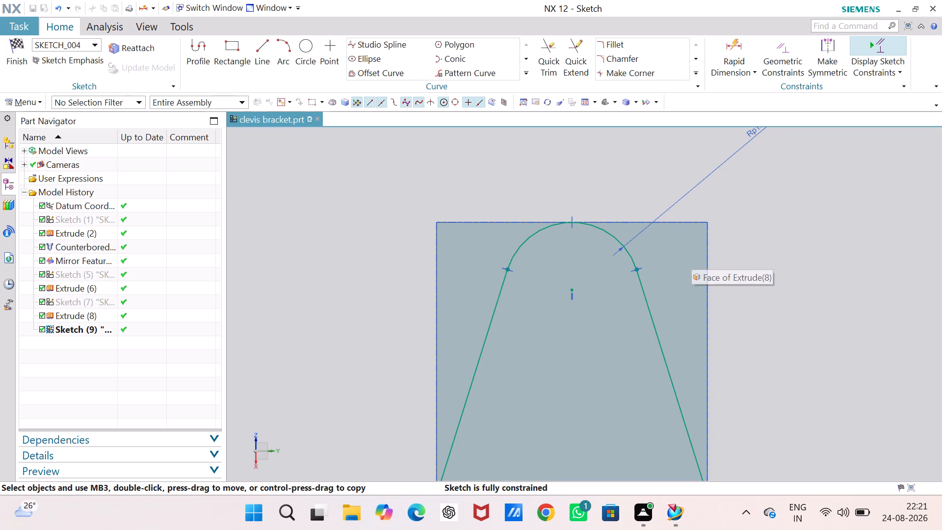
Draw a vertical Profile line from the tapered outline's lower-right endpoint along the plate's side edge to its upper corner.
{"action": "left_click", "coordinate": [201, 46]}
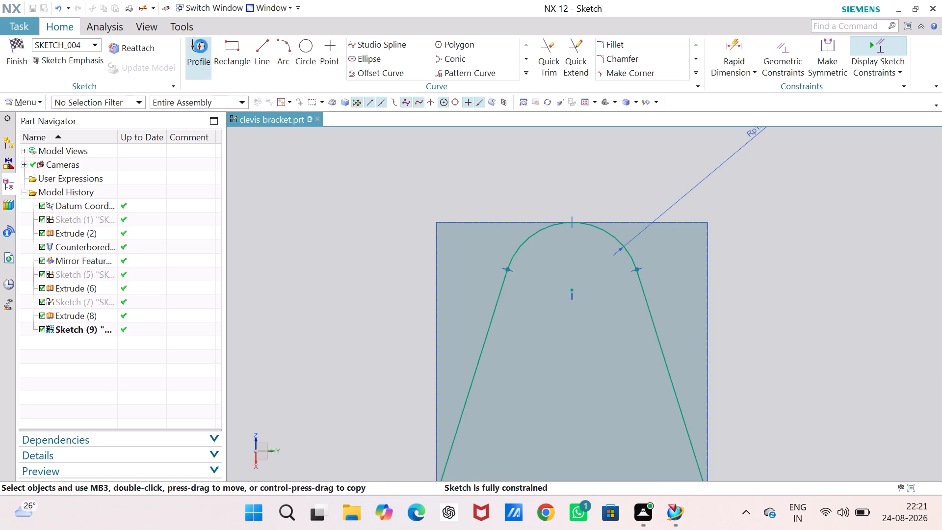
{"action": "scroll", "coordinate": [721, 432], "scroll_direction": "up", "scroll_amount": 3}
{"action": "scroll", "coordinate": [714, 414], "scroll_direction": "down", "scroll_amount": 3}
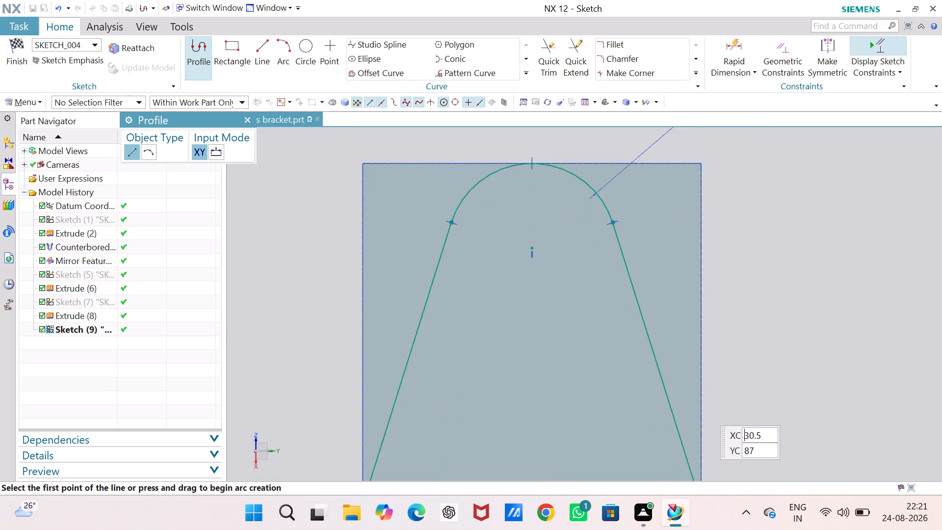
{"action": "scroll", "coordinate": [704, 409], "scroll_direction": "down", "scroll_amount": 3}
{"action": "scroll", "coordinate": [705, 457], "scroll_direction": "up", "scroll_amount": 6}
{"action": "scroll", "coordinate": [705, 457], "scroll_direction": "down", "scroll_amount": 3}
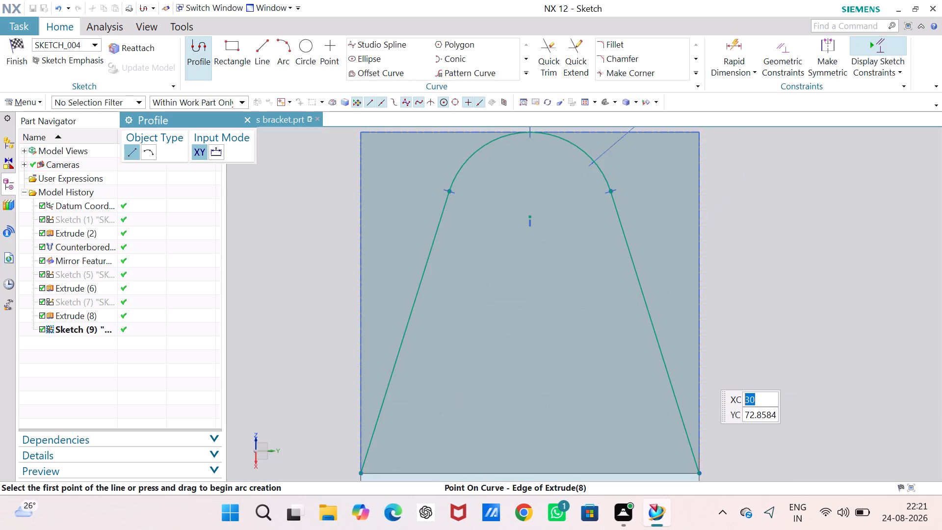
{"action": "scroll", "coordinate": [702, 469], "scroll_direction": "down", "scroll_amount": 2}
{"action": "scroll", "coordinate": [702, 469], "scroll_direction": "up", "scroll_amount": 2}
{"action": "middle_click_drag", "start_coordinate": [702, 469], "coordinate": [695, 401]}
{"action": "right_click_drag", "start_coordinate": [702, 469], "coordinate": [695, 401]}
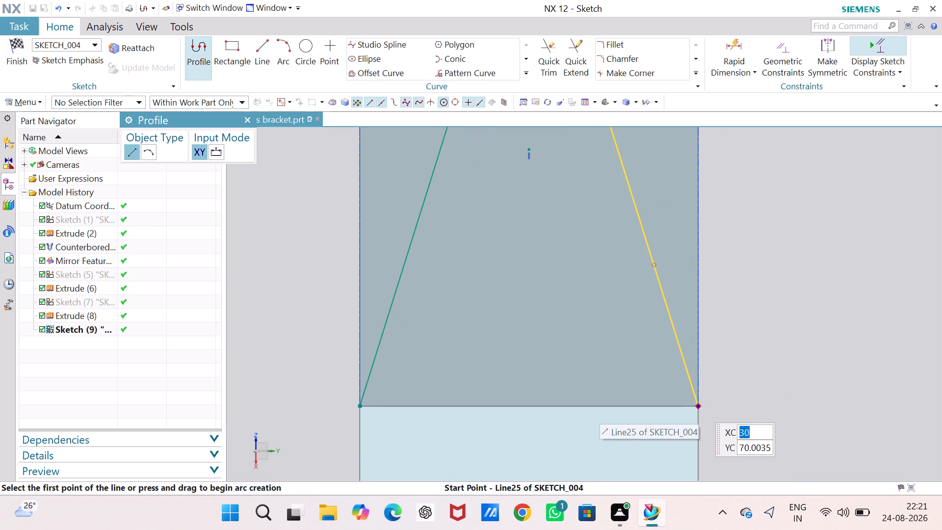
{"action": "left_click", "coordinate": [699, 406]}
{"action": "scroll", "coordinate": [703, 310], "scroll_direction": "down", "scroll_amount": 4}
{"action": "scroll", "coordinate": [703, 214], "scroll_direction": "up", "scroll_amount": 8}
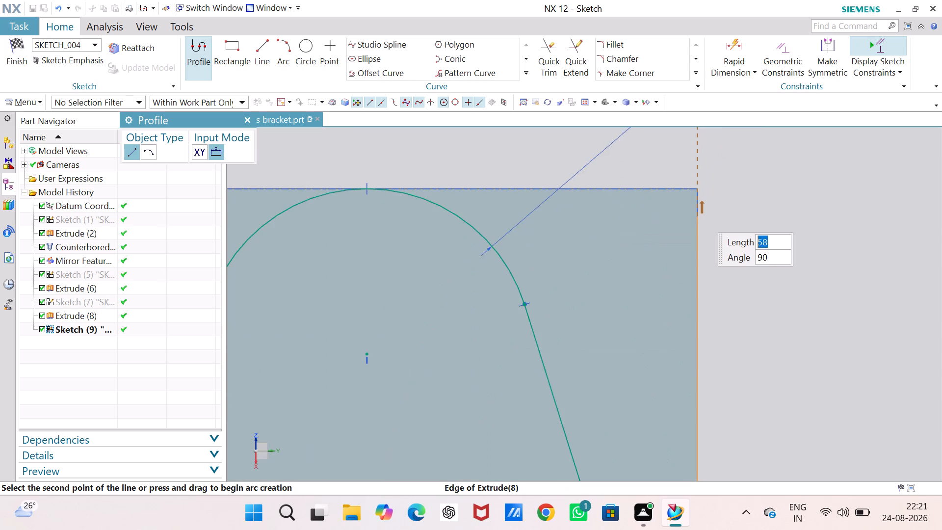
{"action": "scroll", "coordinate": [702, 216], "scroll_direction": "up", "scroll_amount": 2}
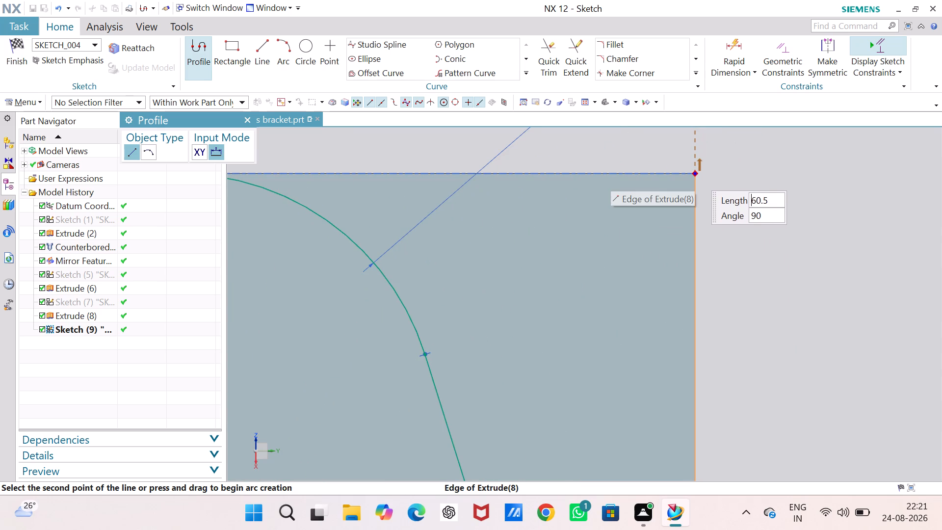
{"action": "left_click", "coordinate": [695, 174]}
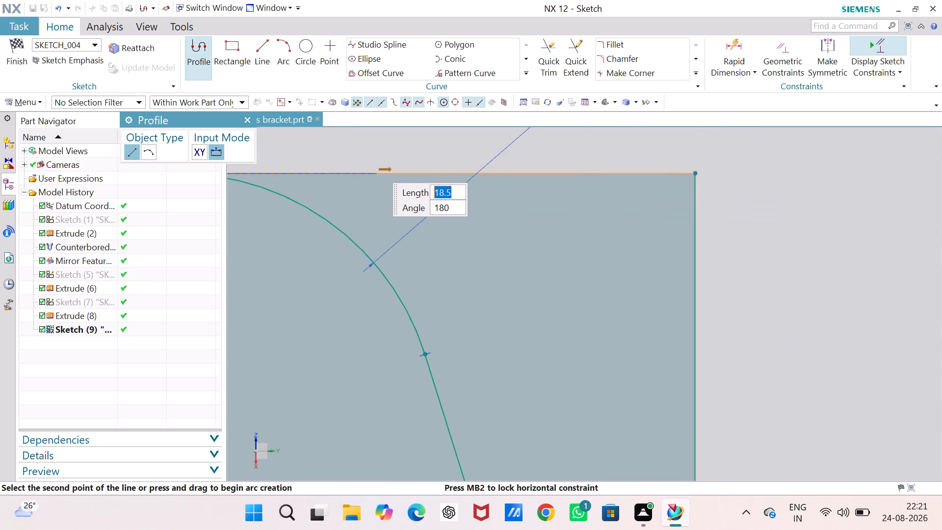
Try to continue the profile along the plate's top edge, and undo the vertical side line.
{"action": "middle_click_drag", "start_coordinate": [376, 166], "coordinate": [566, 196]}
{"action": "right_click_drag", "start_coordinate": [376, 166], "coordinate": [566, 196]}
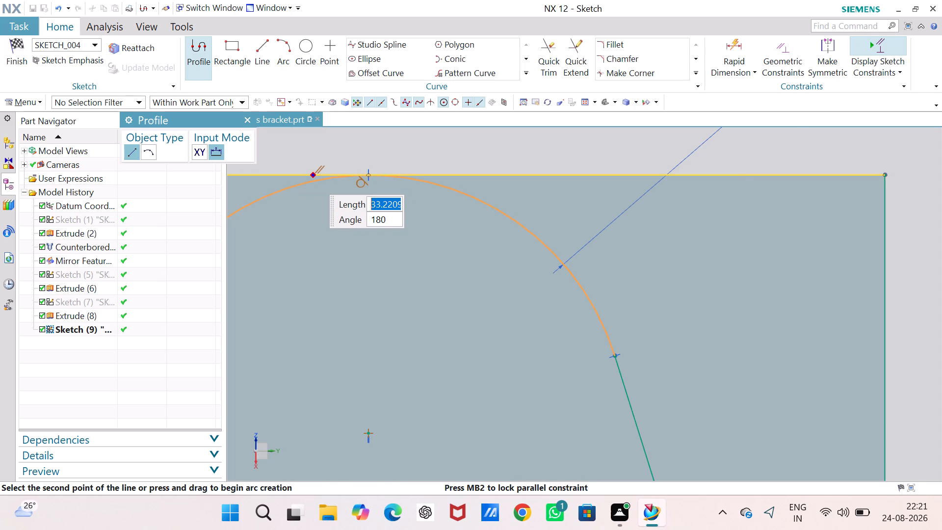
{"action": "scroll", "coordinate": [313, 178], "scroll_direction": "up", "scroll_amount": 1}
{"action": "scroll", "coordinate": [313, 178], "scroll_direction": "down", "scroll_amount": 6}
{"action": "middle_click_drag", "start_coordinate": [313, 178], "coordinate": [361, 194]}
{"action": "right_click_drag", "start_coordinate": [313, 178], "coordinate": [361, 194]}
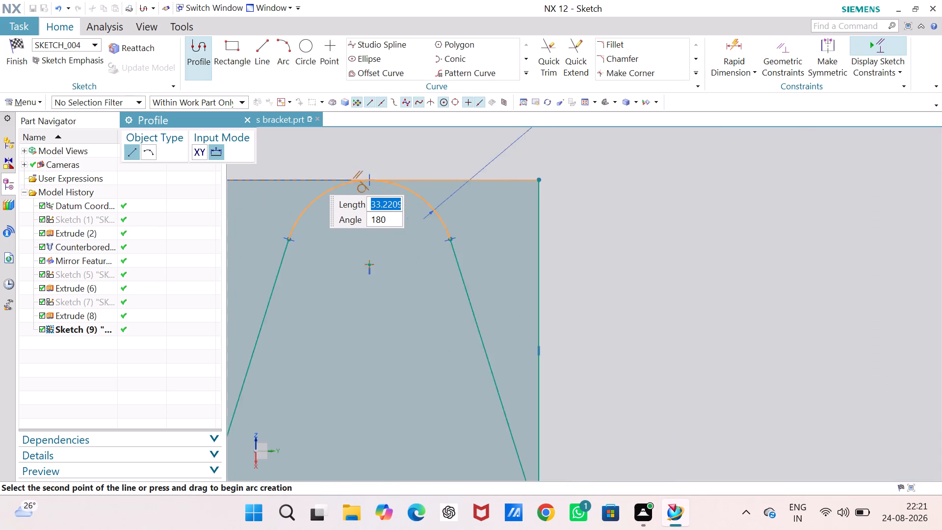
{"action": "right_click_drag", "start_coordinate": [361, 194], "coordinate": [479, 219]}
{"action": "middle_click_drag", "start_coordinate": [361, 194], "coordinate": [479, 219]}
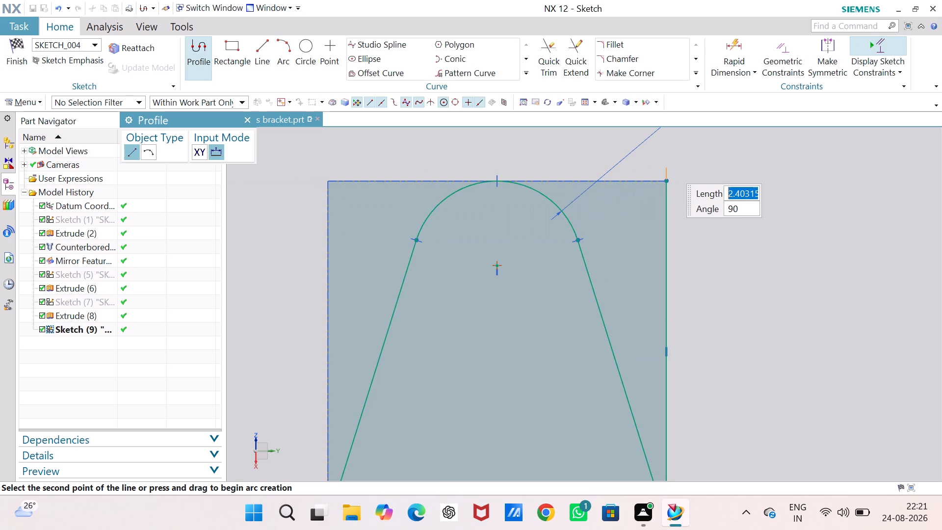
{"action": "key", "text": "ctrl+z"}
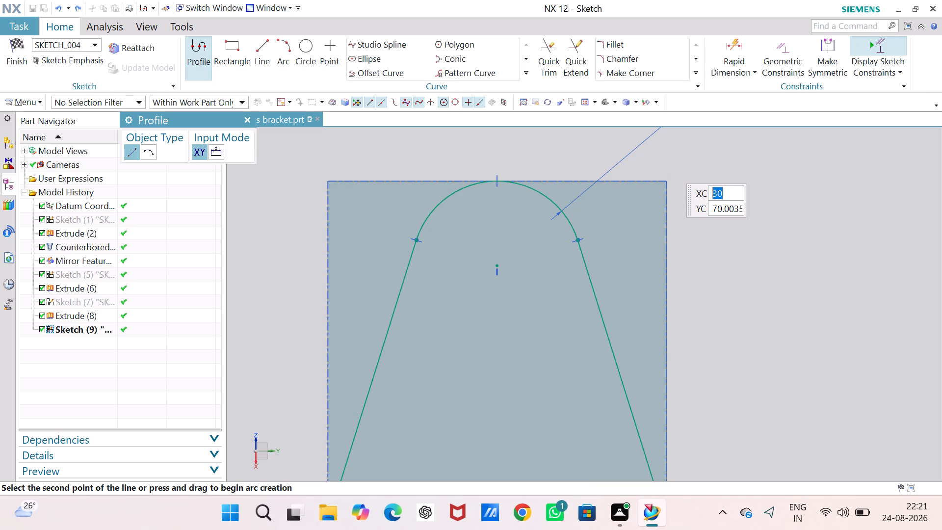
Draw a three-sided outline from the lower-right to the lower-left endpoint, sides about 68 mm tall with a horizontal top above the plate, and finish the sketch.
{"action": "scroll", "coordinate": [661, 293], "scroll_direction": "up", "scroll_amount": 3}
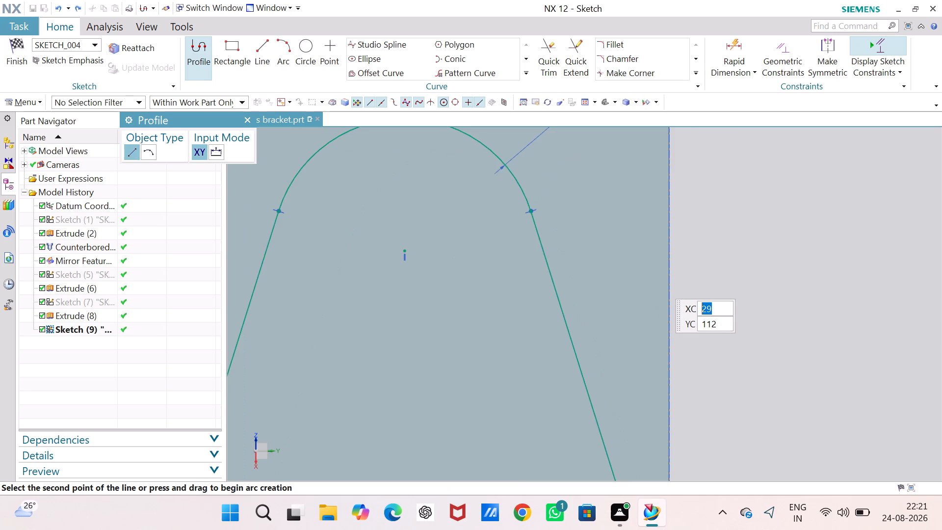
{"action": "scroll", "coordinate": [659, 283], "scroll_direction": "down", "scroll_amount": 6}
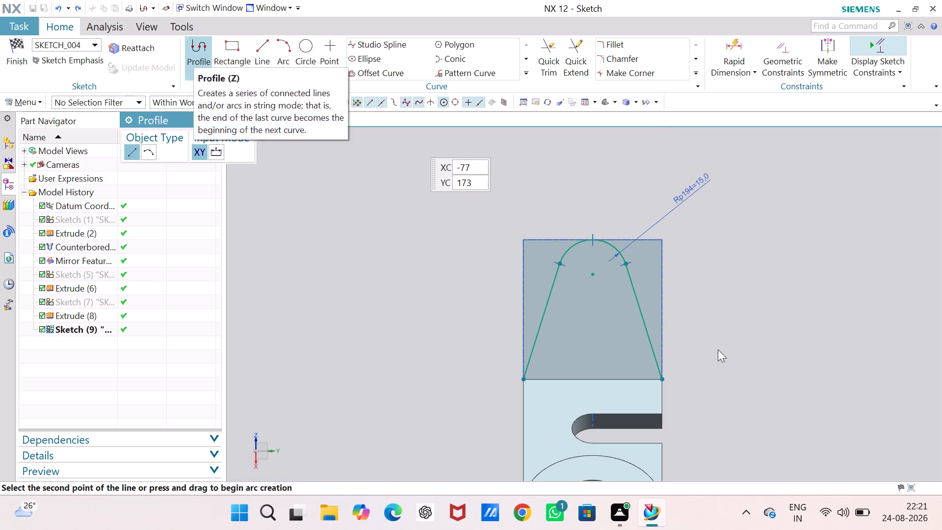
{"action": "scroll", "coordinate": [683, 373], "scroll_direction": "down", "scroll_amount": 4}
{"action": "scroll", "coordinate": [669, 374], "scroll_direction": "up", "scroll_amount": 4}
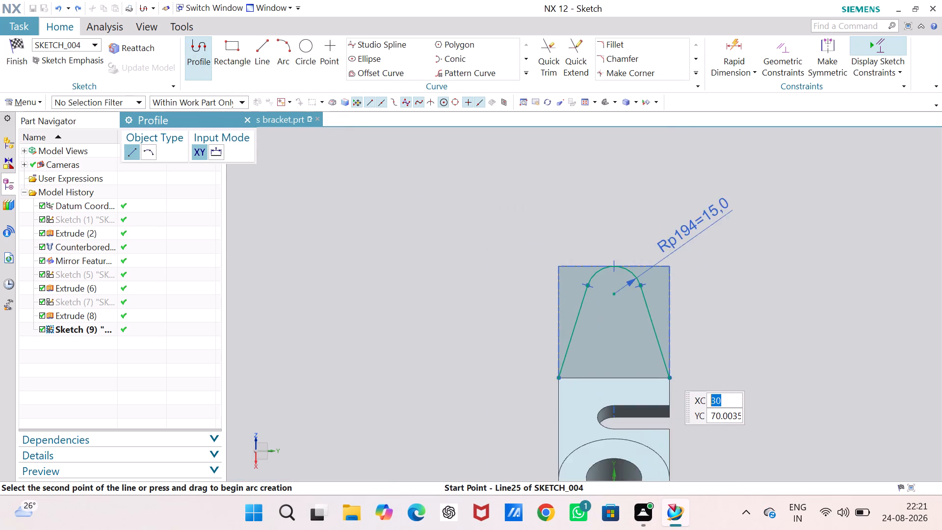
{"action": "scroll", "coordinate": [669, 374], "scroll_direction": "up", "scroll_amount": 2}
{"action": "left_click", "coordinate": [671, 381]}
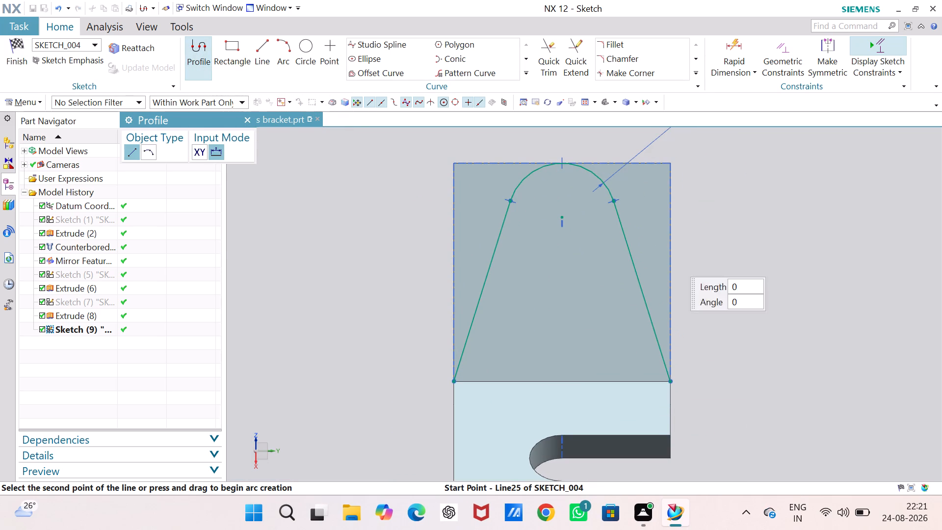
{"action": "left_click", "coordinate": [668, 135]}
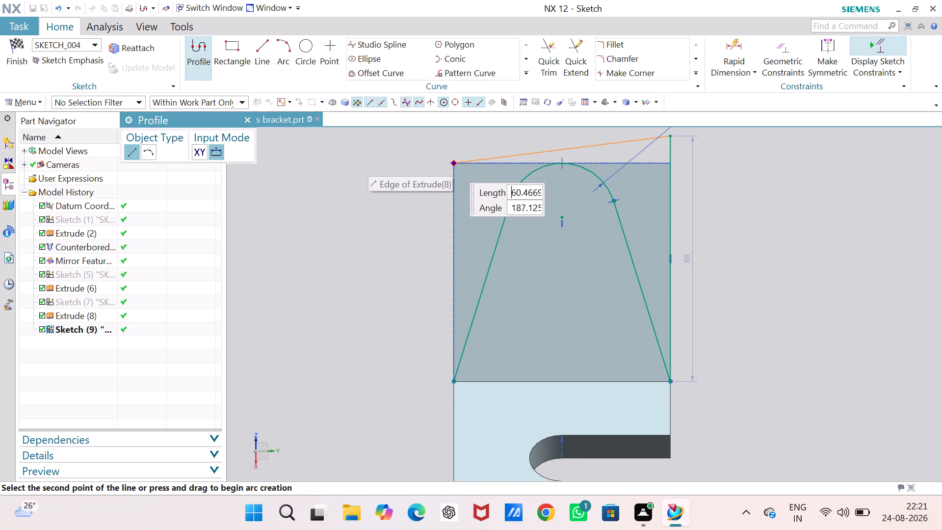
{"action": "left_click", "coordinate": [453, 142]}
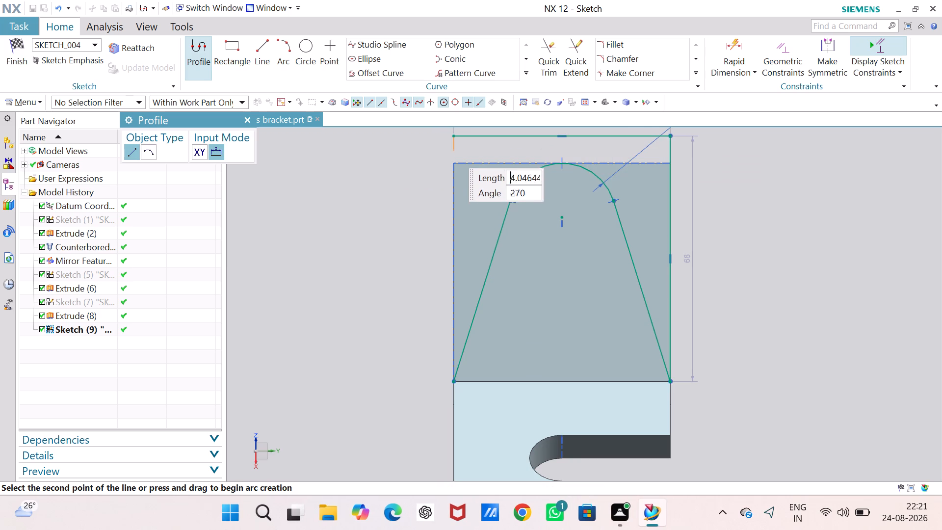
{"action": "left_click", "coordinate": [453, 382]}
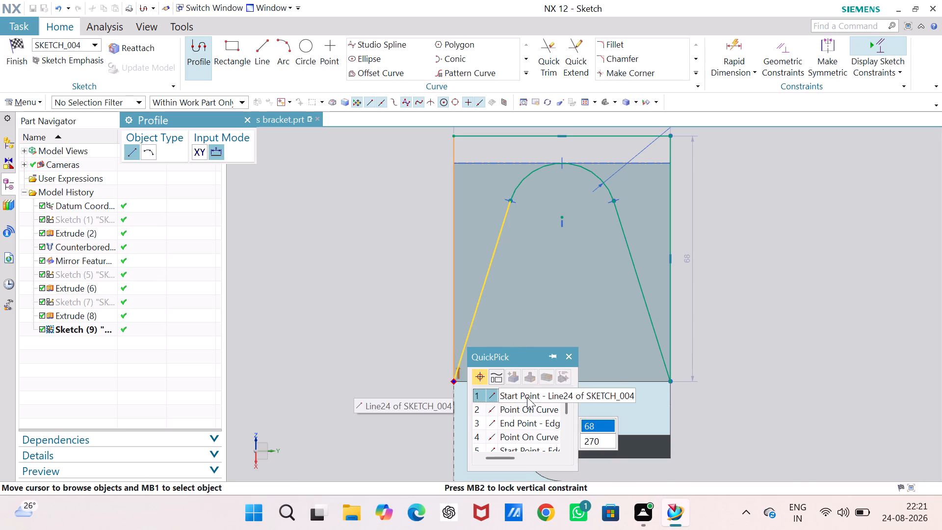
{"action": "left_click", "coordinate": [527, 397]}
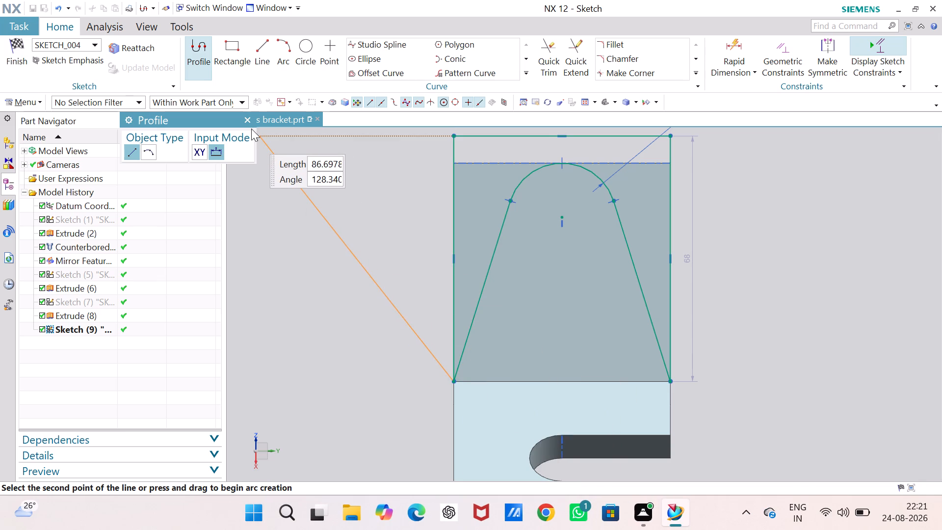
{"action": "left_click", "coordinate": [21, 45]}
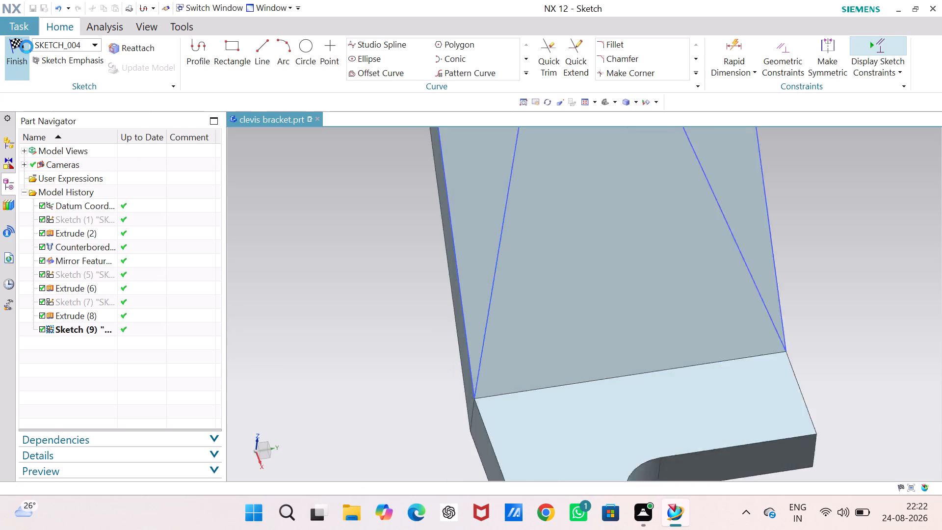
Examine the lower corner where the new outline and tapered line meet, and the whole bracket.
{"action": "scroll", "coordinate": [355, 227], "scroll_direction": "up", "scroll_amount": 3}
{"action": "scroll", "coordinate": [355, 227], "scroll_direction": "down", "scroll_amount": 9}
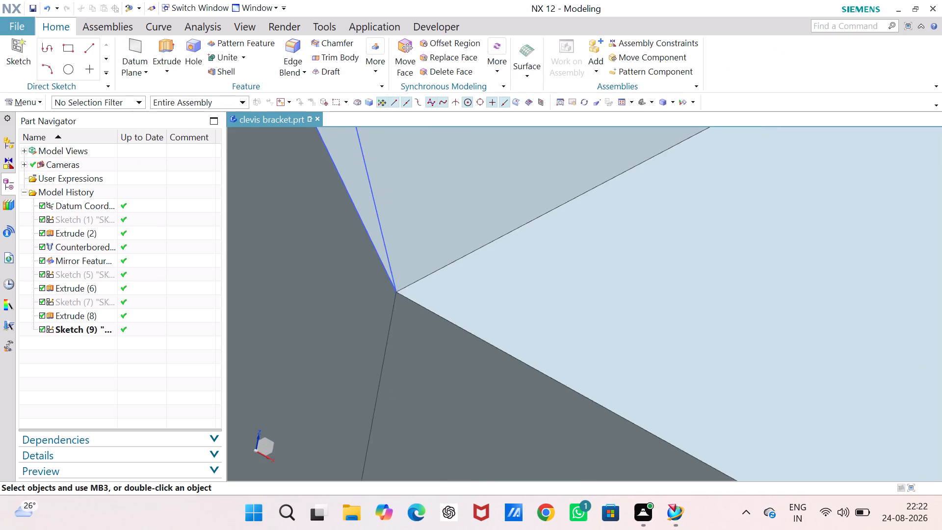
{"action": "scroll", "coordinate": [376, 248], "scroll_direction": "down", "scroll_amount": 9}
{"action": "middle_click_drag", "start_coordinate": [376, 247], "coordinate": [419, 284]}
{"action": "right_click_drag", "start_coordinate": [376, 247], "coordinate": [419, 284]}
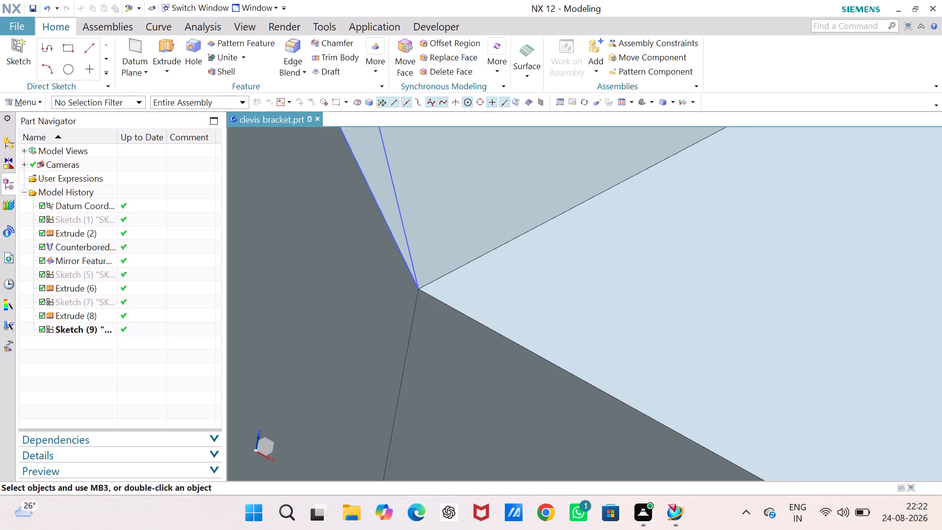
{"action": "right_click_drag", "start_coordinate": [419, 284], "coordinate": [419, 285]}
{"action": "middle_click_drag", "start_coordinate": [419, 284], "coordinate": [419, 285]}
{"action": "scroll", "coordinate": [419, 284], "scroll_direction": "up", "scroll_amount": 16}
{"action": "scroll", "coordinate": [417, 273], "scroll_direction": "down", "scroll_amount": 3}
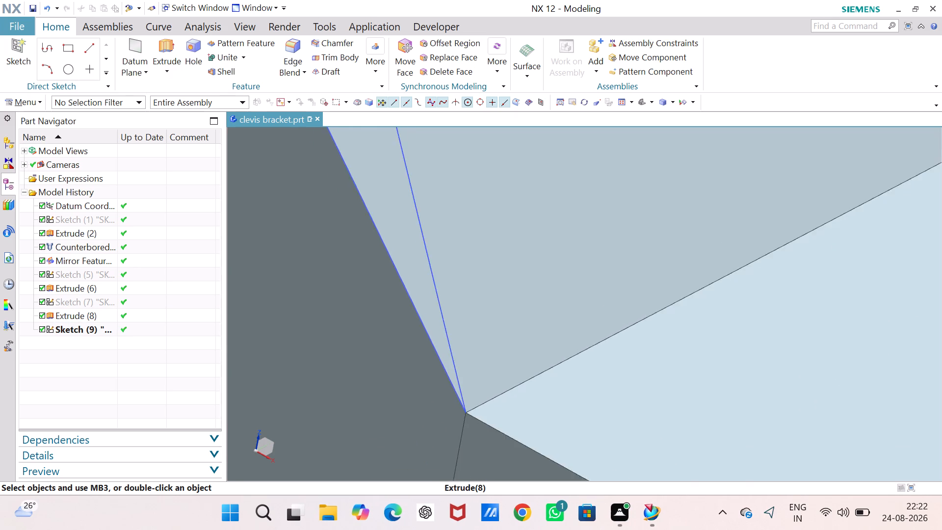
{"action": "scroll", "coordinate": [417, 269], "scroll_direction": "down", "scroll_amount": 20}
{"action": "scroll", "coordinate": [417, 269], "scroll_direction": "down", "scroll_amount": 14}
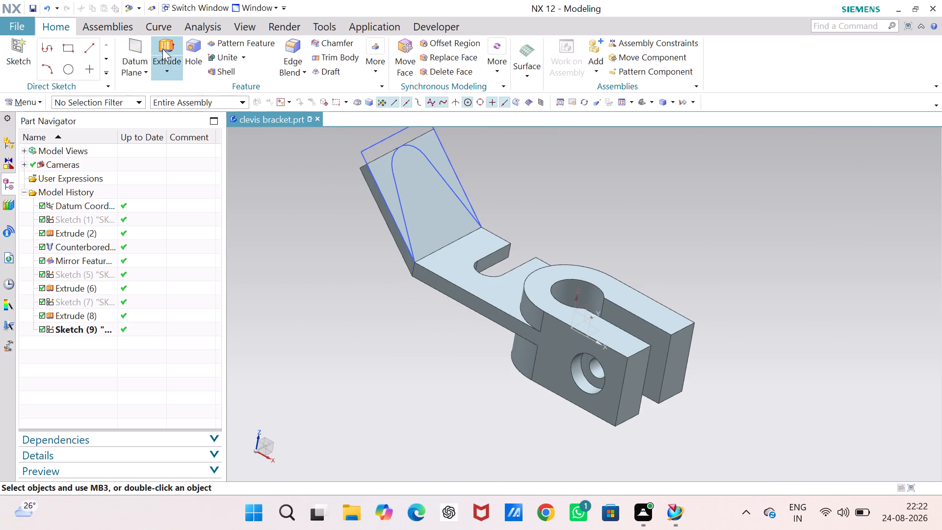
Extrude the inclined plate's sketch 60 mm in the reversed direction, subtracting it from the plate body to leave the tapered, round-topped shape.
{"action": "left_click", "coordinate": [172, 67]}
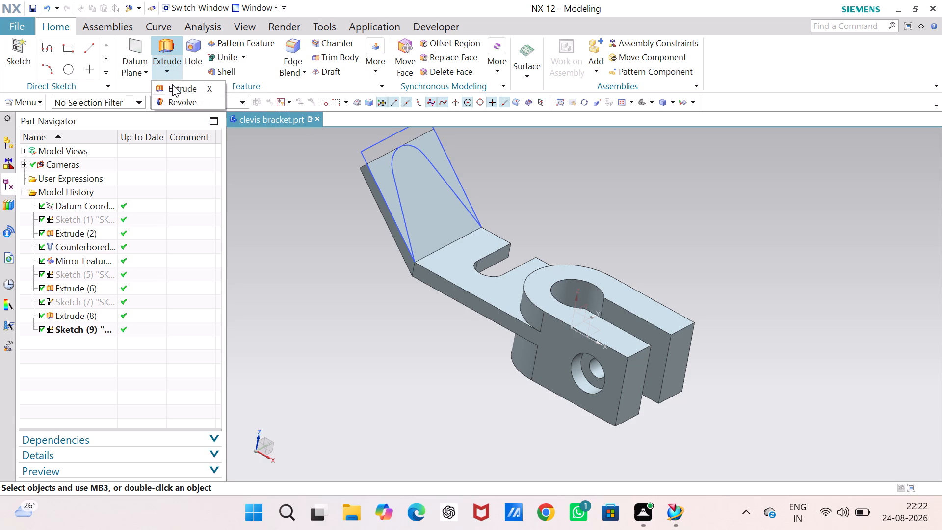
{"action": "left_click", "coordinate": [173, 87]}
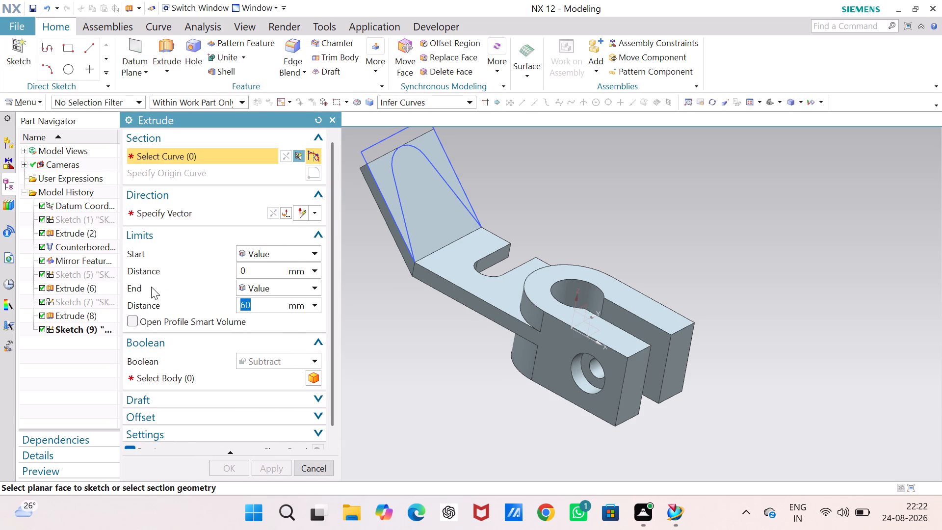
{"action": "left_click", "coordinate": [82, 331]}
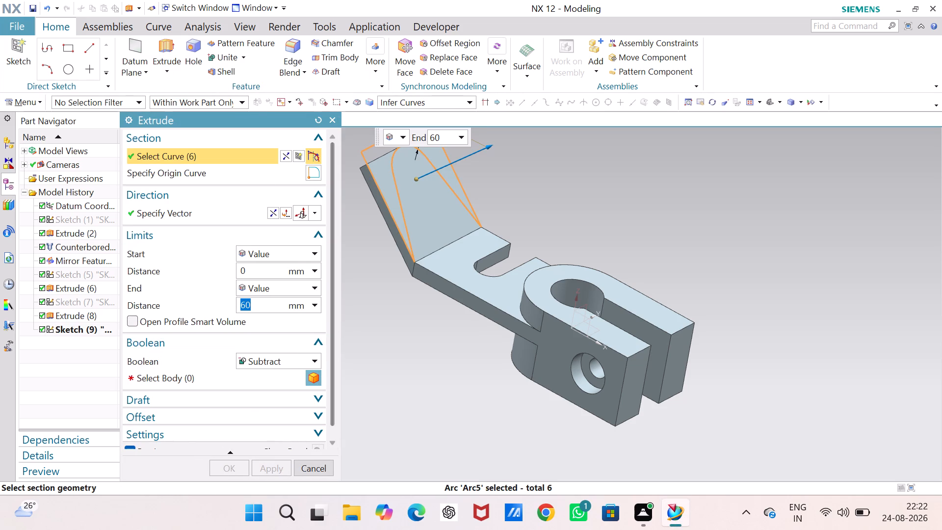
{"action": "left_click", "coordinate": [178, 379]}
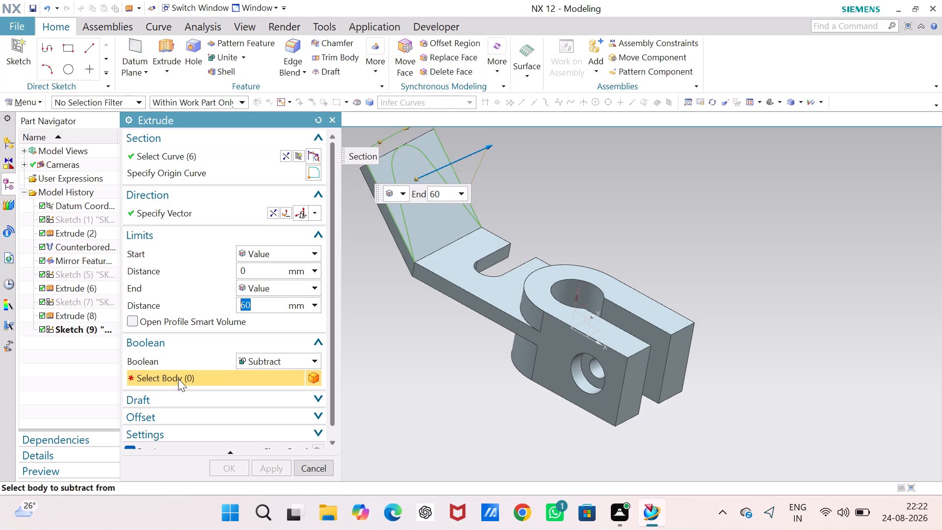
{"action": "left_click", "coordinate": [435, 226]}
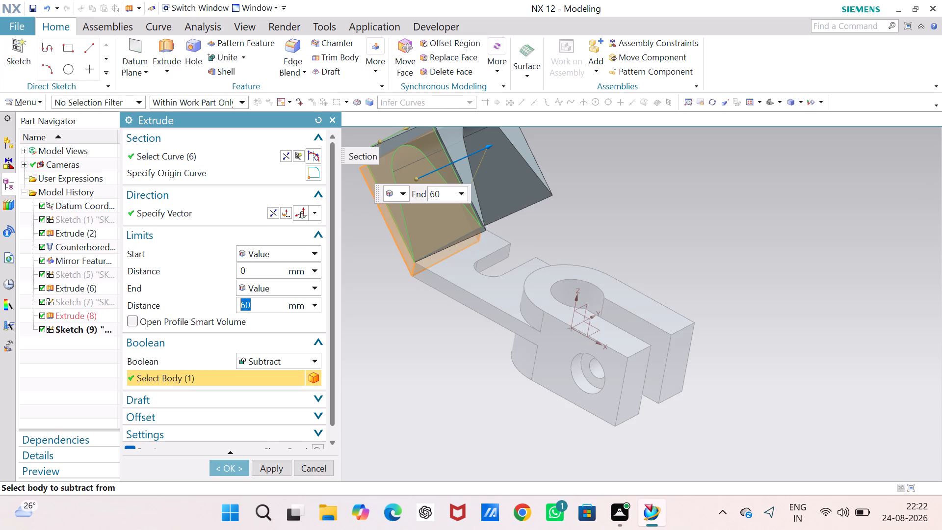
{"action": "left_click", "coordinate": [274, 208]}
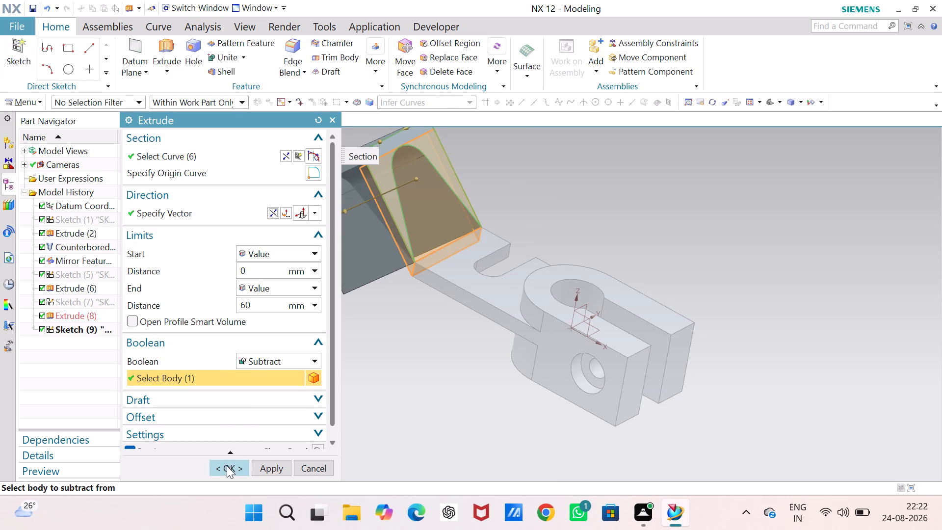
{"action": "left_click", "coordinate": [227, 466]}
{"action": "left_click", "coordinate": [363, 277]}
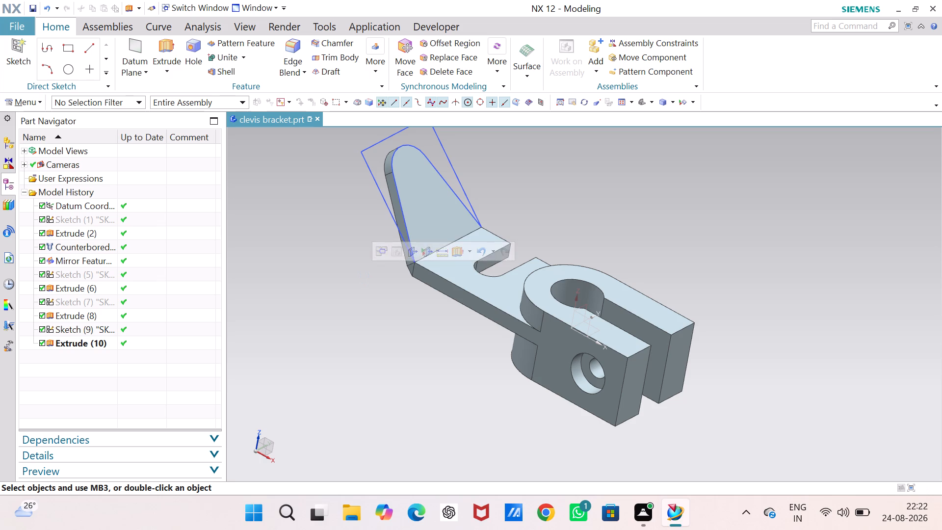
Hide the sketch used to trim the inclined plate.
{"action": "right_click", "coordinate": [116, 331]}
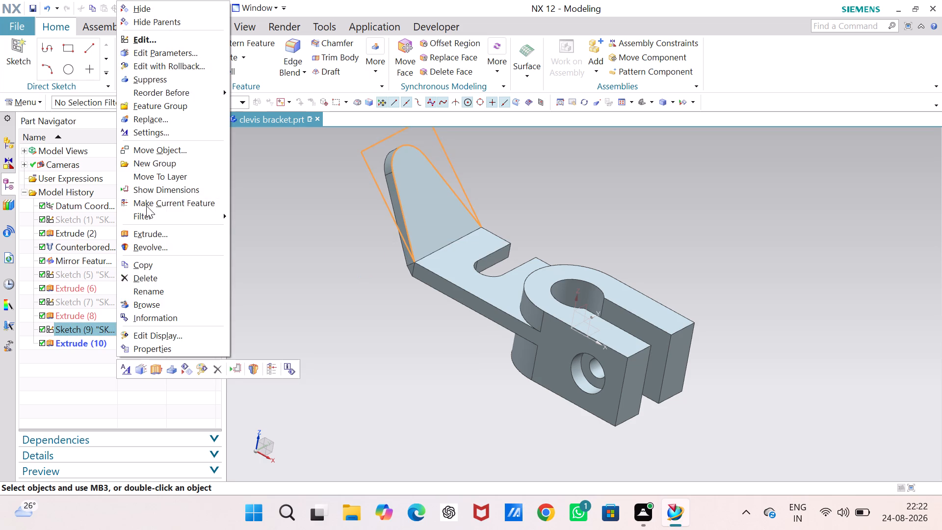
{"action": "left_click", "coordinate": [162, 12]}
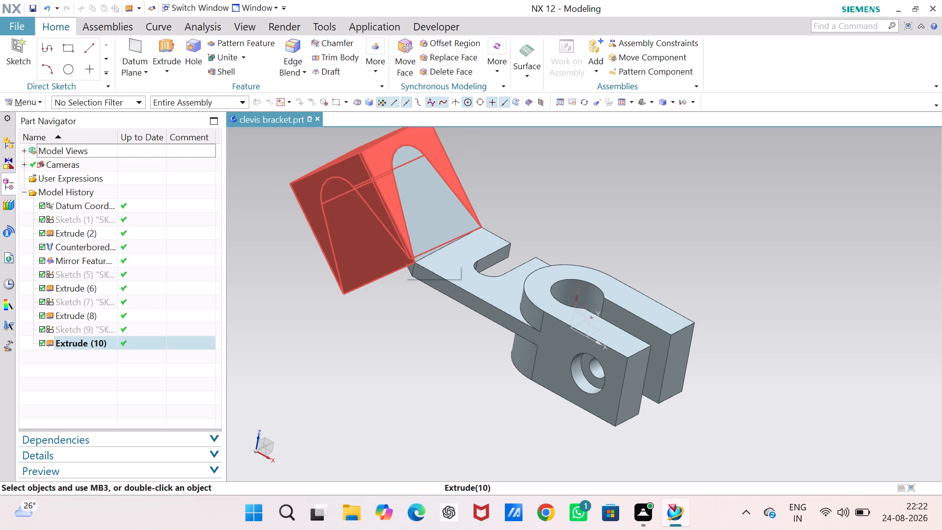
Examine the corners where the trimmed inclined plate meets the slotted base plate, and the bracket from several sides.
{"action": "scroll", "coordinate": [418, 280], "scroll_direction": "up", "scroll_amount": 2}
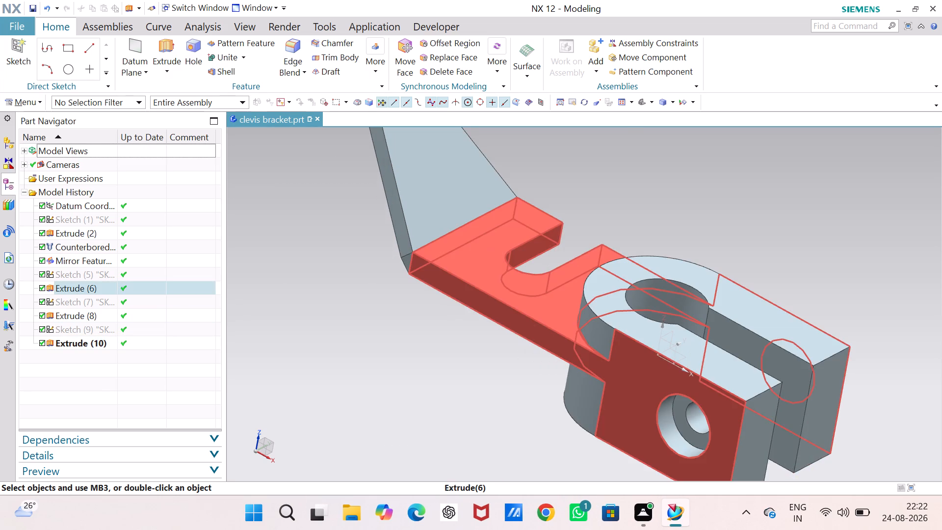
{"action": "scroll", "coordinate": [408, 276], "scroll_direction": "up", "scroll_amount": 4}
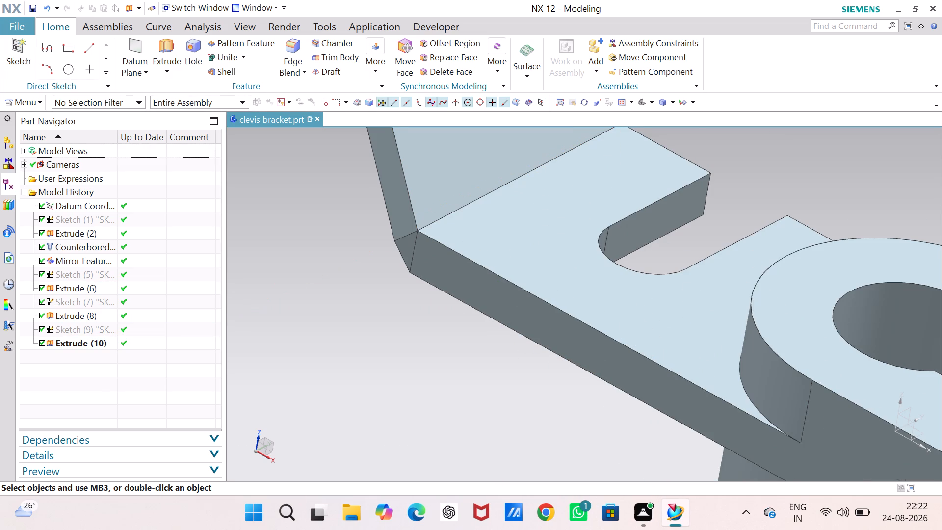
{"action": "scroll", "coordinate": [385, 280], "scroll_direction": "up", "scroll_amount": 4}
{"action": "scroll", "coordinate": [447, 196], "scroll_direction": "down", "scroll_amount": 5}
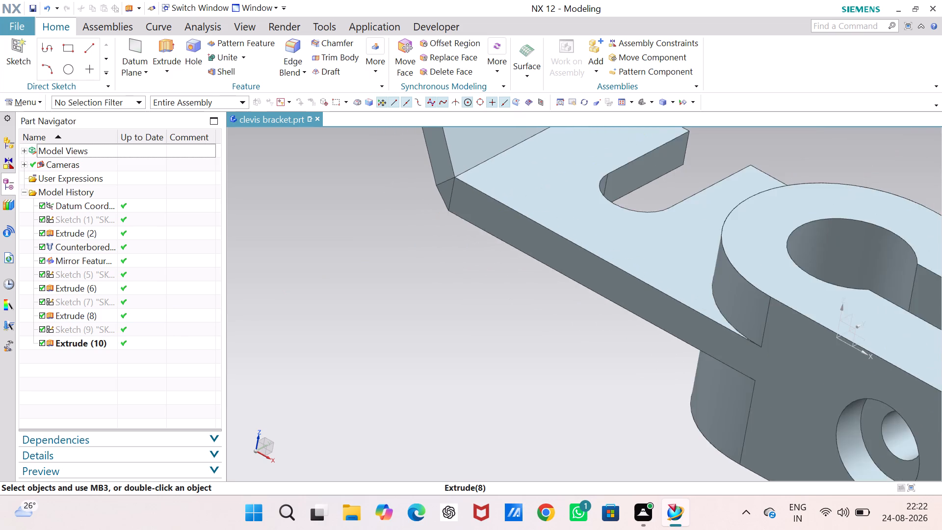
{"action": "scroll", "coordinate": [450, 182], "scroll_direction": "down", "scroll_amount": 2}
{"action": "scroll", "coordinate": [444, 195], "scroll_direction": "up", "scroll_amount": 3}
{"action": "middle_click_drag", "start_coordinate": [444, 195], "coordinate": [432, 270]}
{"action": "right_click_drag", "start_coordinate": [444, 195], "coordinate": [432, 270]}
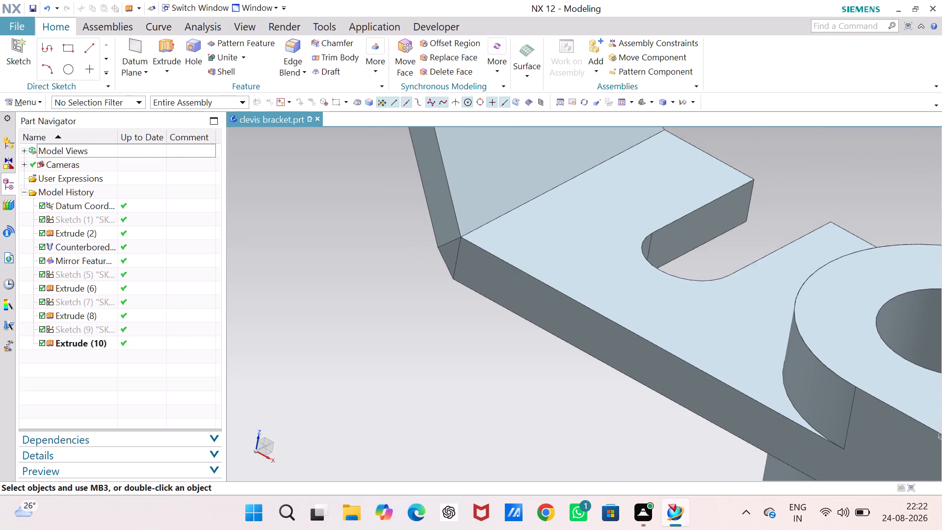
{"action": "middle_click_drag", "start_coordinate": [432, 270], "coordinate": [423, 316]}
{"action": "right_click_drag", "start_coordinate": [432, 270], "coordinate": [423, 316]}
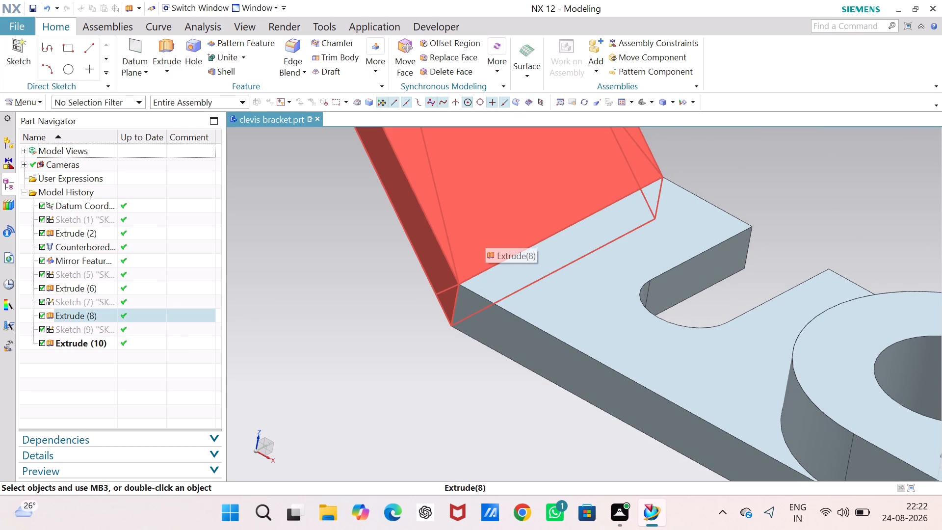
{"action": "middle_click_drag", "start_coordinate": [426, 355], "coordinate": [455, 355]}
{"action": "right_click_drag", "start_coordinate": [426, 355], "coordinate": [455, 355]}
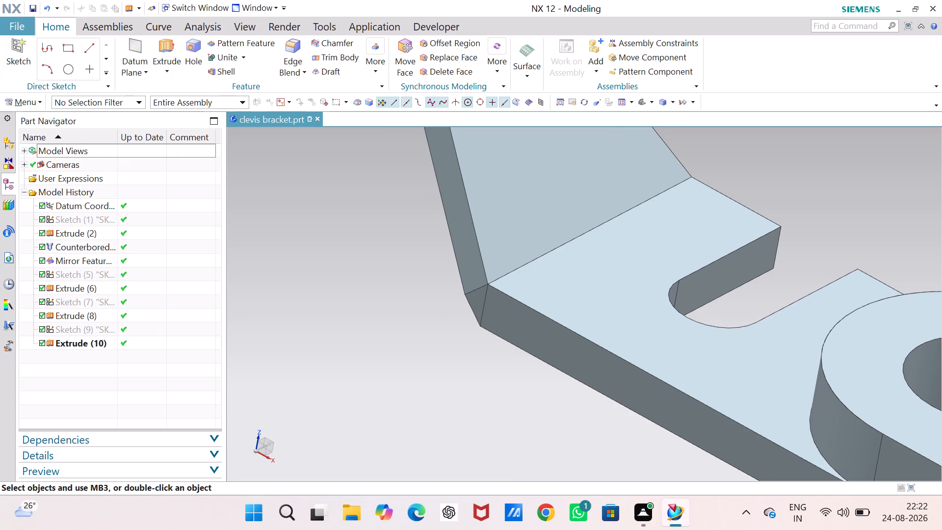
{"action": "right_click_drag", "start_coordinate": [455, 355], "coordinate": [455, 355]}
{"action": "middle_click_drag", "start_coordinate": [455, 355], "coordinate": [455, 355]}
{"action": "middle_click_drag", "start_coordinate": [454, 352], "coordinate": [500, 335]}
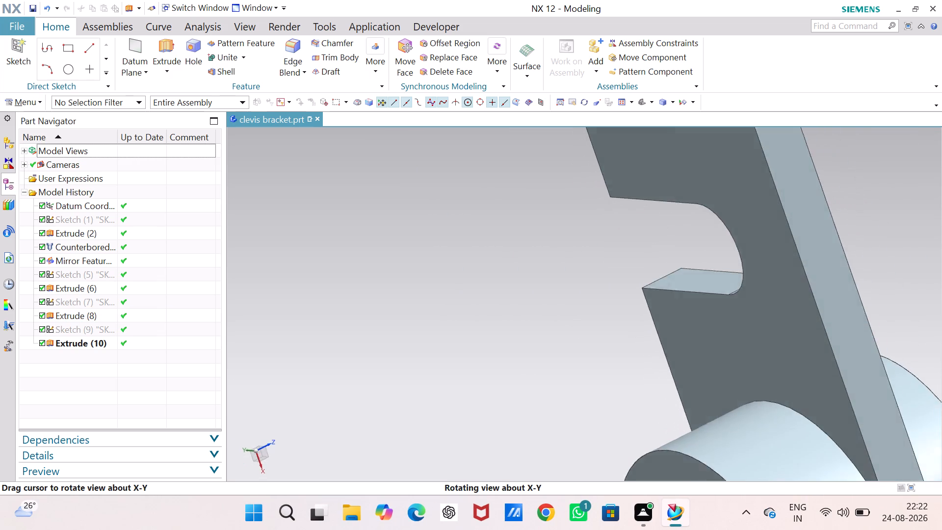
{"action": "middle_click_drag", "start_coordinate": [500, 335], "coordinate": [497, 340]}
{"action": "scroll", "coordinate": [549, 288], "scroll_direction": "up", "scroll_amount": 1}
{"action": "scroll", "coordinate": [549, 286], "scroll_direction": "down", "scroll_amount": 7}
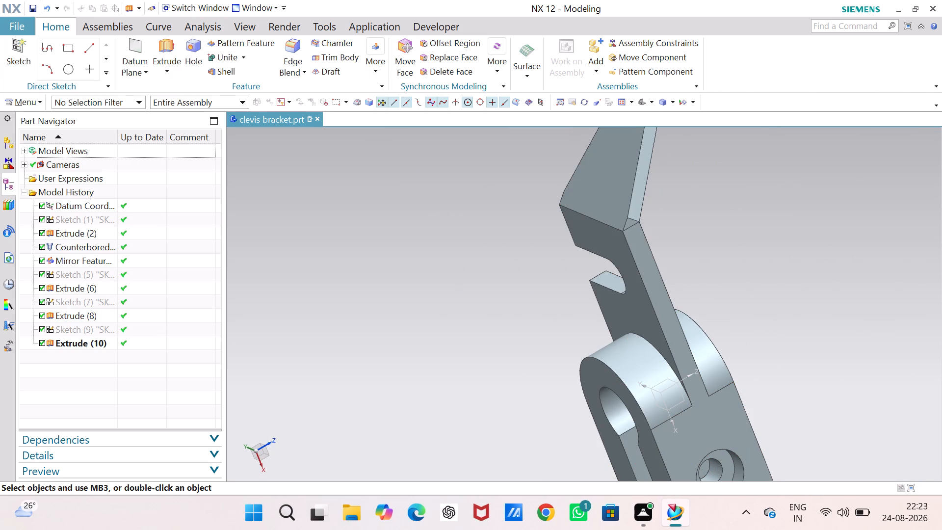
{"action": "middle_click_drag", "start_coordinate": [563, 258], "coordinate": [508, 265]}
{"action": "right_click_drag", "start_coordinate": [563, 258], "coordinate": [508, 265]}
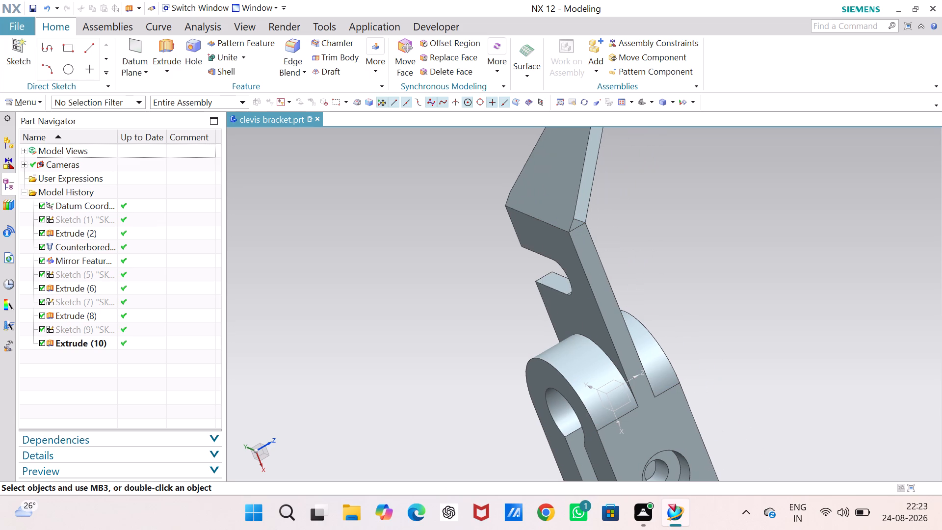
{"action": "right_click_drag", "start_coordinate": [508, 265], "coordinate": [506, 265]}
{"action": "middle_click_drag", "start_coordinate": [508, 265], "coordinate": [506, 265]}
{"action": "middle_click_drag", "start_coordinate": [503, 260], "coordinate": [443, 266]}
{"action": "right_click_drag", "start_coordinate": [503, 260], "coordinate": [443, 266]}
{"action": "middle_click_drag", "start_coordinate": [445, 260], "coordinate": [366, 214]}
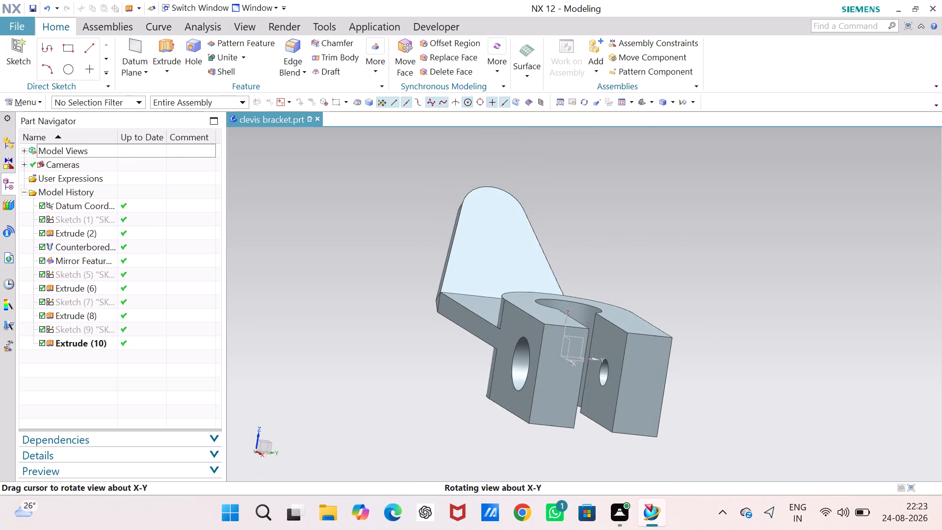
{"action": "middle_click_drag", "start_coordinate": [366, 214], "coordinate": [300, 220]}
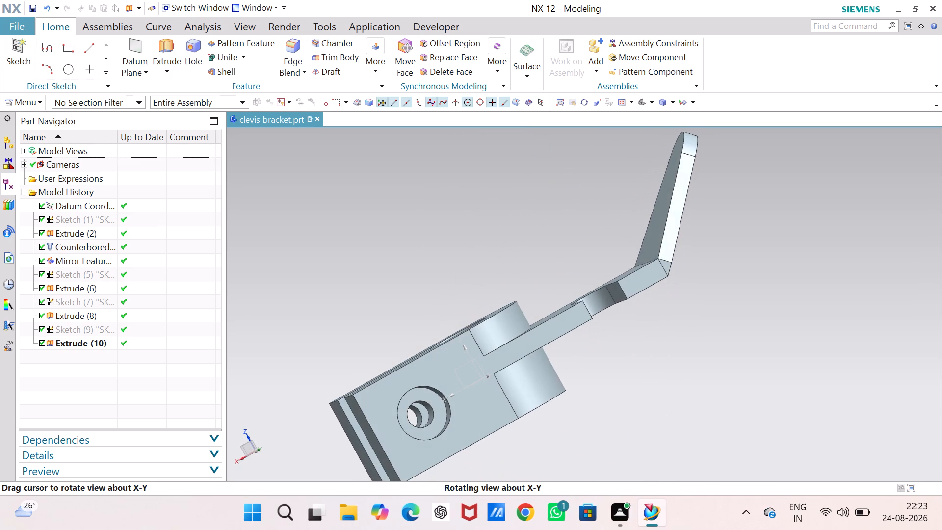
{"action": "middle_click_drag", "start_coordinate": [300, 220], "coordinate": [279, 230]}
{"action": "scroll", "coordinate": [637, 315], "scroll_direction": "down", "scroll_amount": 2}
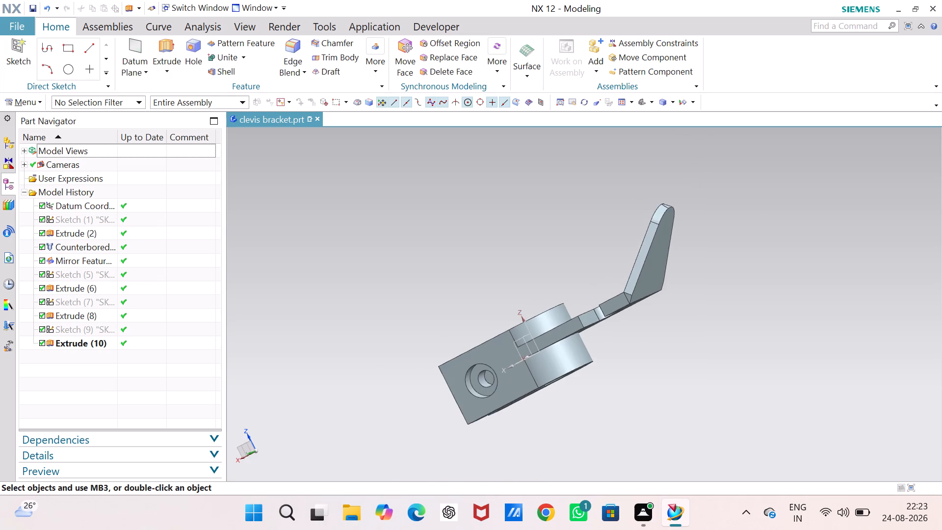
{"action": "scroll", "coordinate": [631, 285], "scroll_direction": "down", "scroll_amount": 2}
{"action": "scroll", "coordinate": [631, 285], "scroll_direction": "up", "scroll_amount": 12}
{"action": "scroll", "coordinate": [627, 329], "scroll_direction": "up", "scroll_amount": 7}
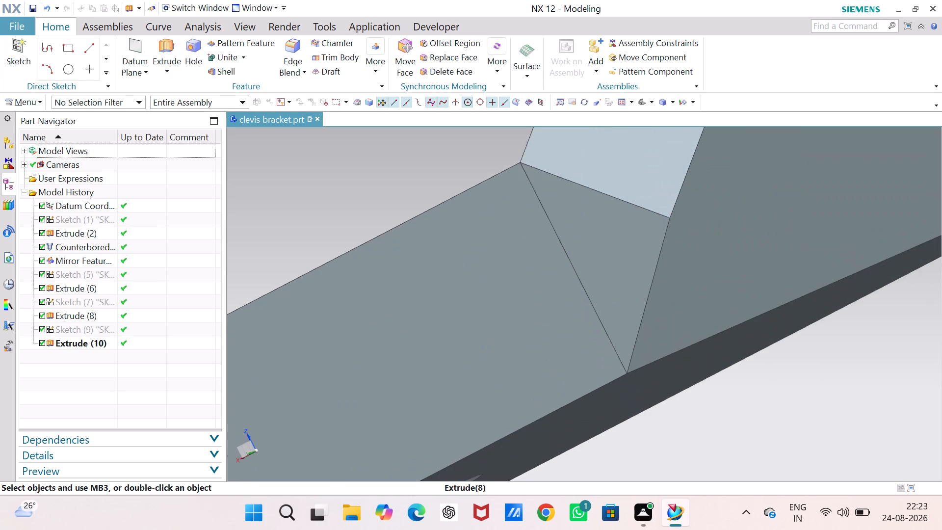
{"action": "scroll", "coordinate": [627, 329], "scroll_direction": "up", "scroll_amount": 1}
{"action": "scroll", "coordinate": [630, 314], "scroll_direction": "down", "scroll_amount": 9}
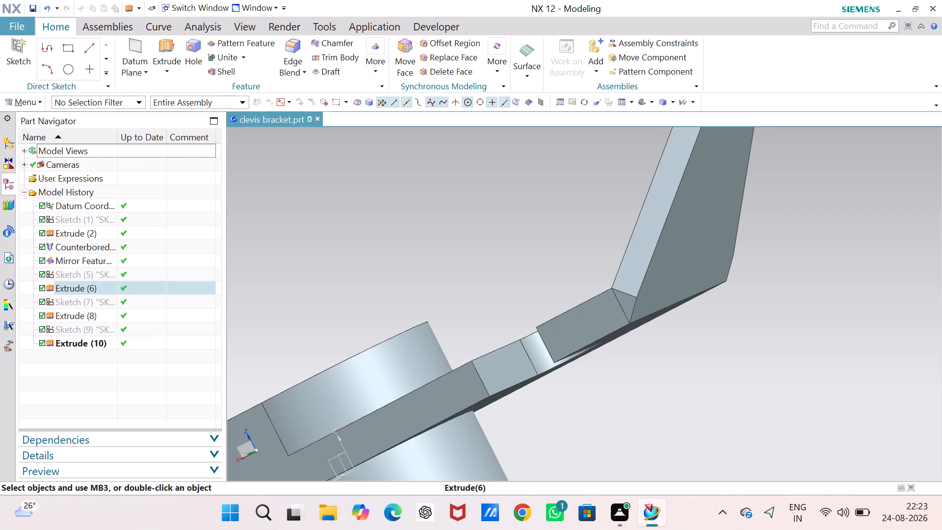
{"action": "middle_click_drag", "start_coordinate": [545, 285], "coordinate": [604, 296]}
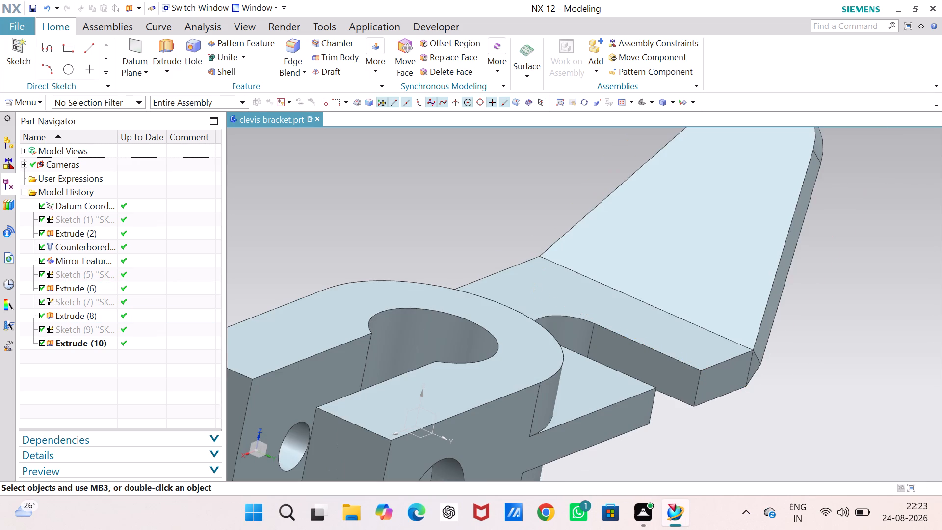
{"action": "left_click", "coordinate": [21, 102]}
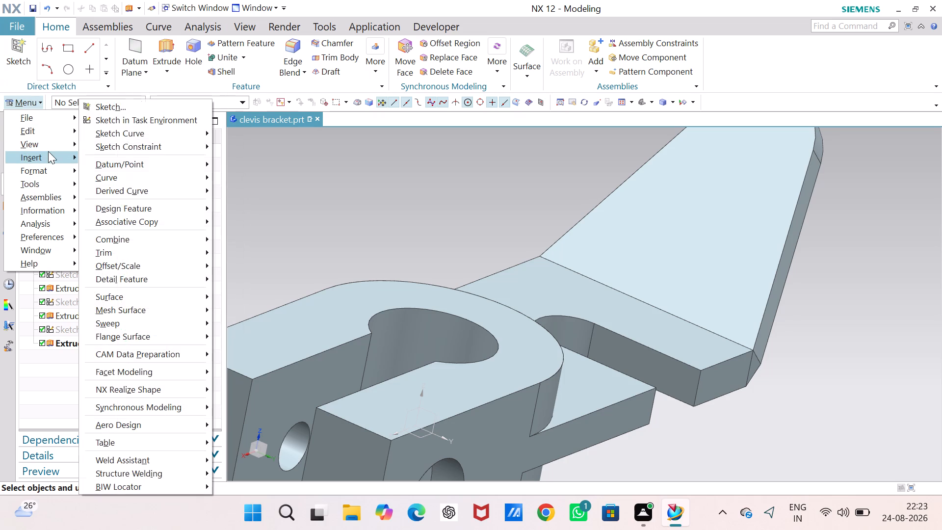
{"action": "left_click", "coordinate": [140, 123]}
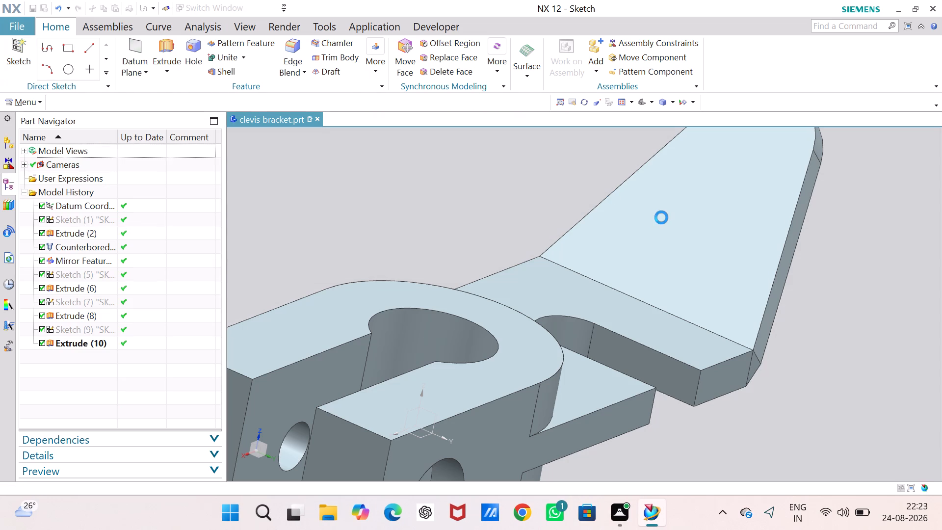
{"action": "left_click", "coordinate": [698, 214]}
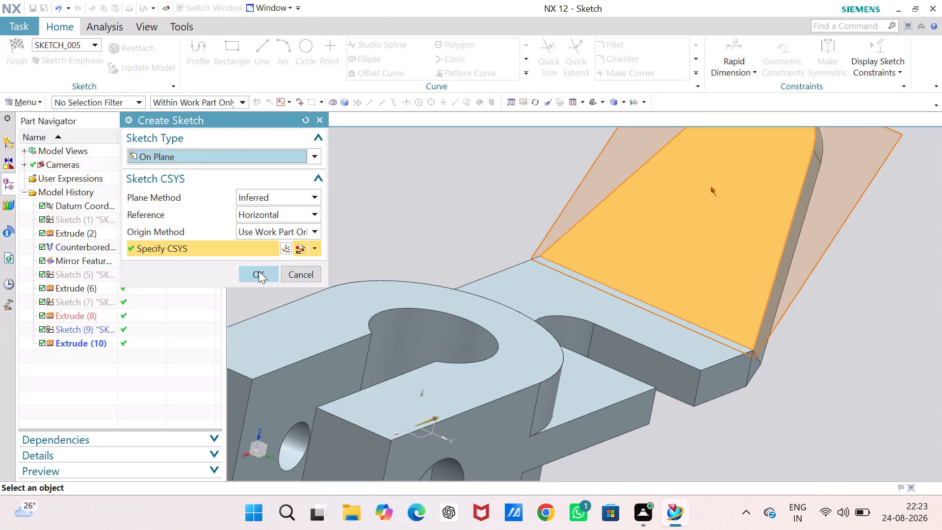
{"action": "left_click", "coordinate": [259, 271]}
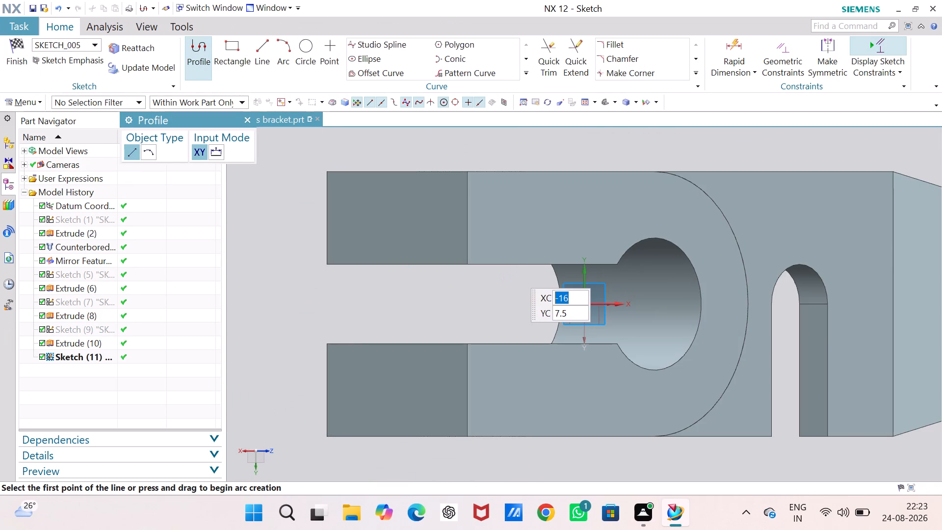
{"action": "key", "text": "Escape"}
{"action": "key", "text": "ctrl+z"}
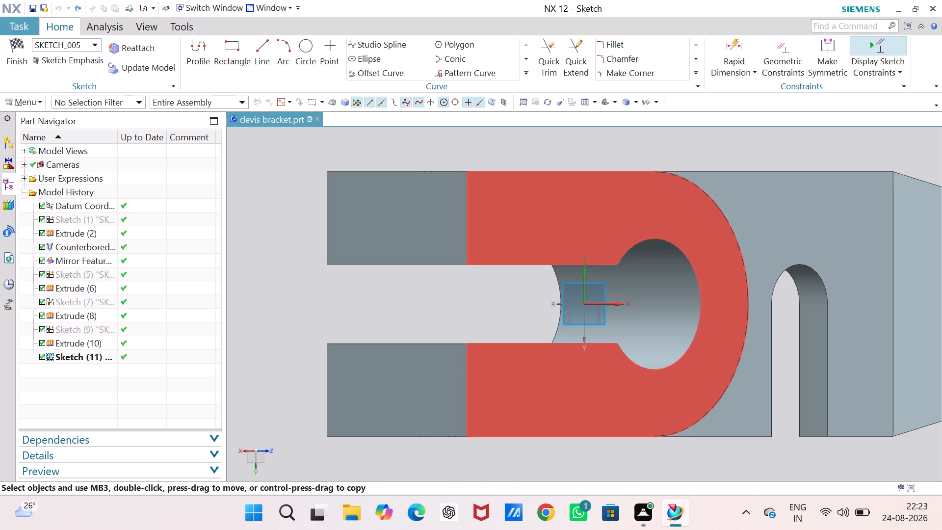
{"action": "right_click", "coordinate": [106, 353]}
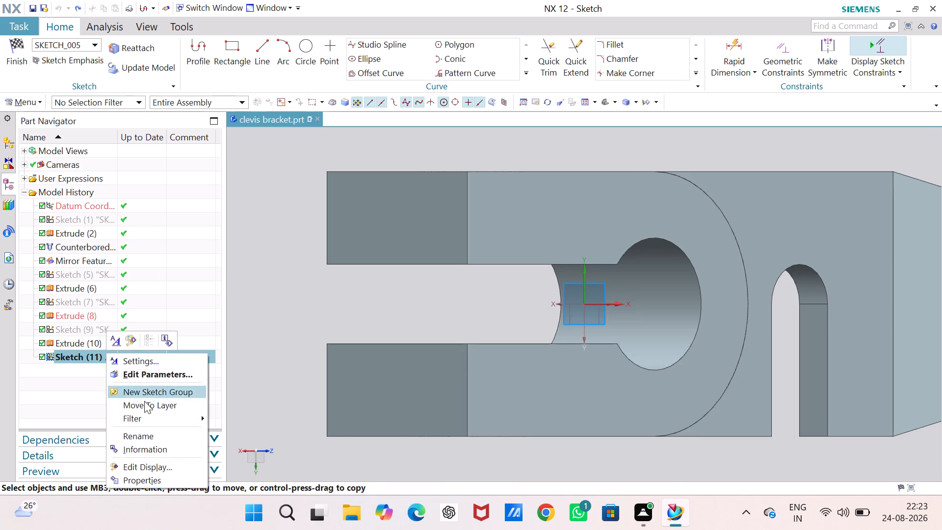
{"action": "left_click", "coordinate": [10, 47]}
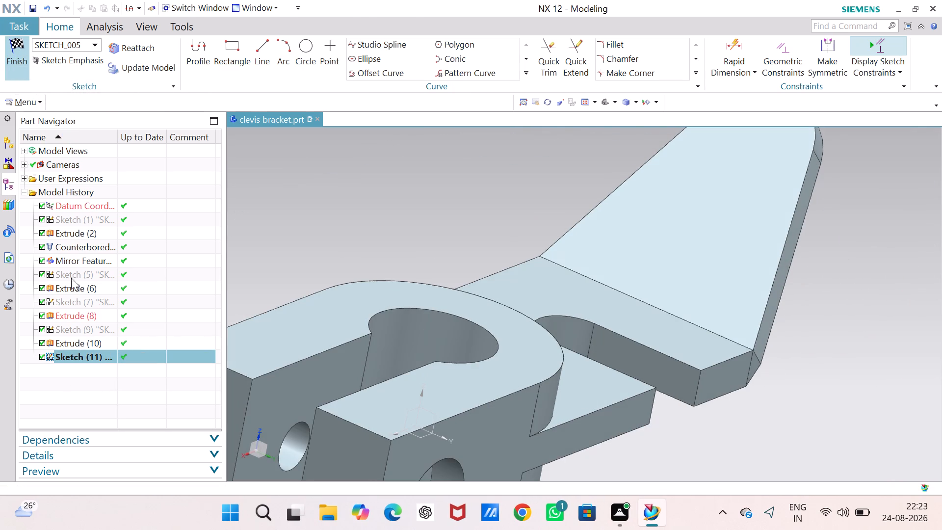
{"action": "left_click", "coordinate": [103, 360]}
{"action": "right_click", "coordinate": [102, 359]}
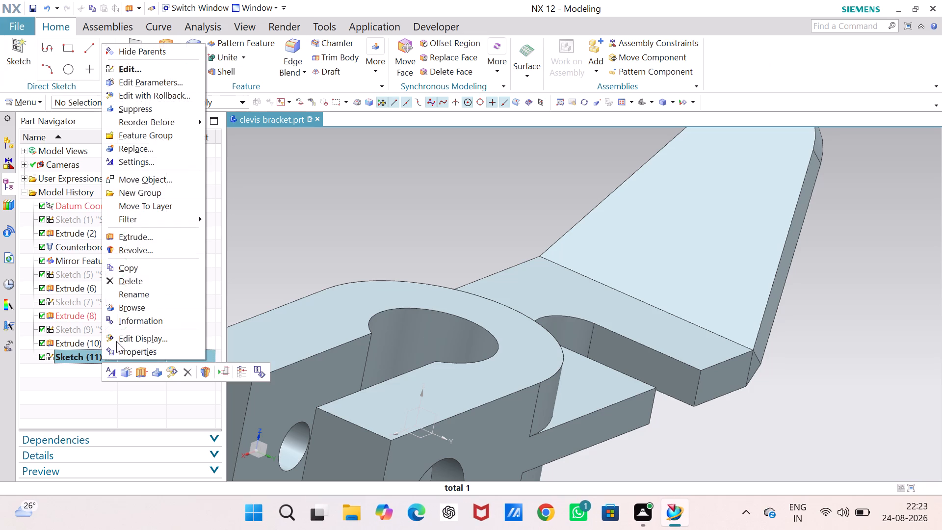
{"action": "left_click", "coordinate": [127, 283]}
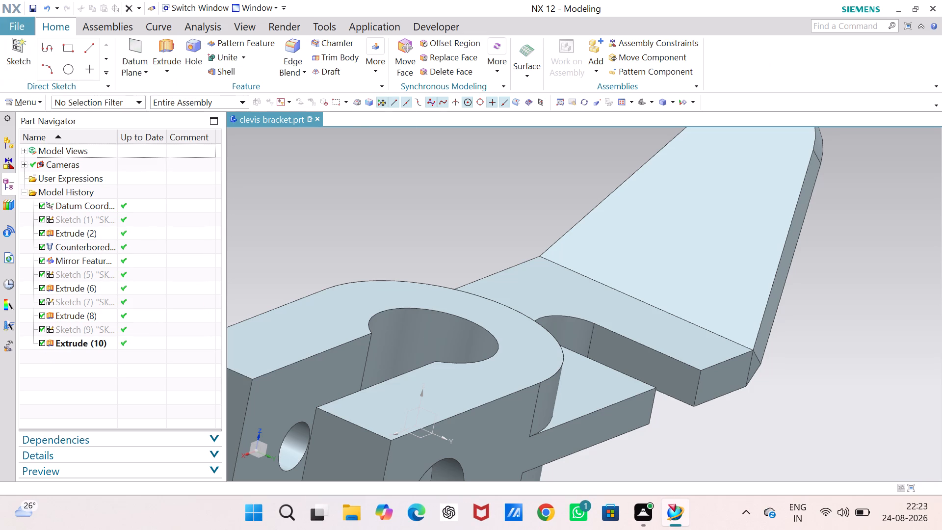
Orient the bracket to the isometric view.
{"action": "right_click", "coordinate": [430, 207]}
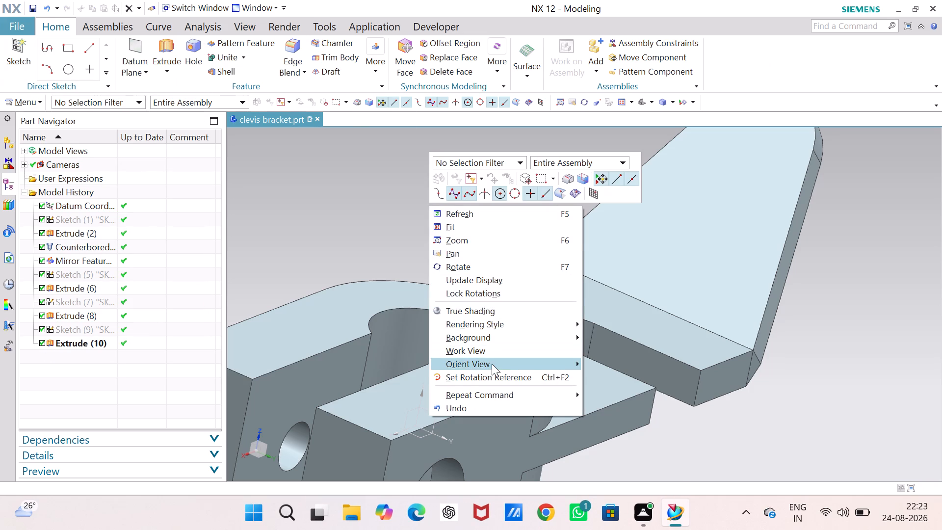
{"action": "left_click", "coordinate": [611, 378]}
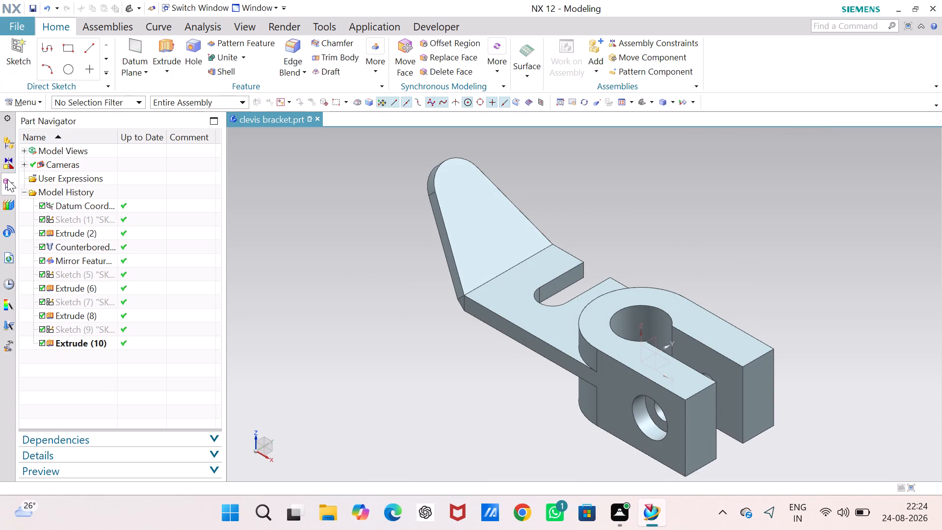
Create a sketch on the front face of the tapered inclined plate.
{"action": "left_click", "coordinate": [38, 104]}
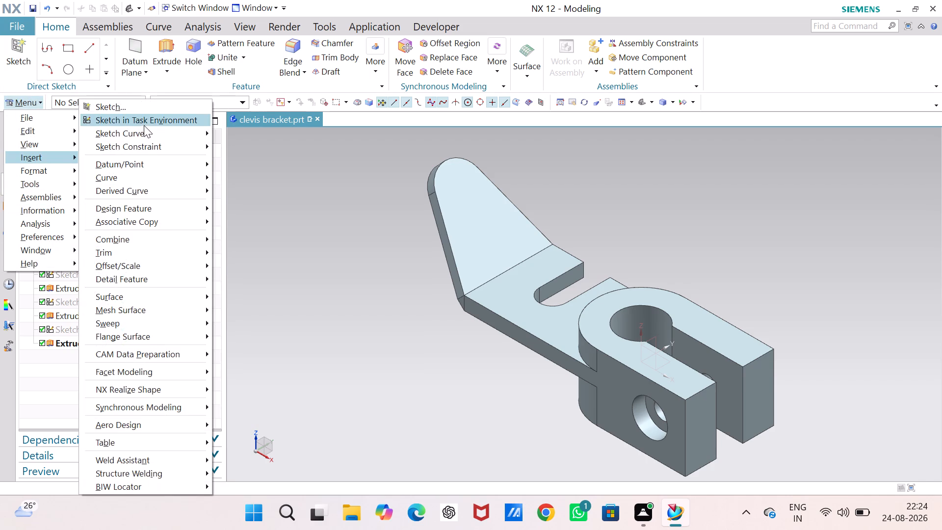
{"action": "left_click", "coordinate": [145, 123]}
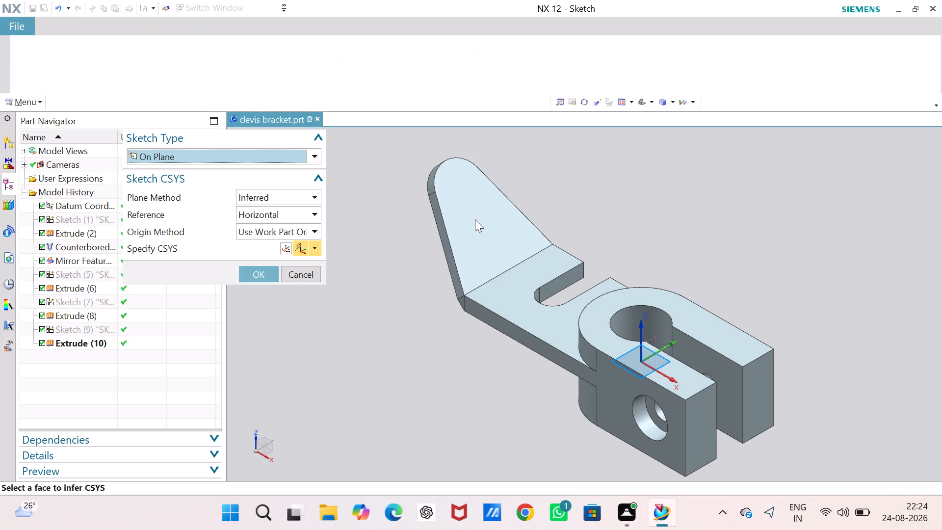
{"action": "left_click", "coordinate": [475, 219]}
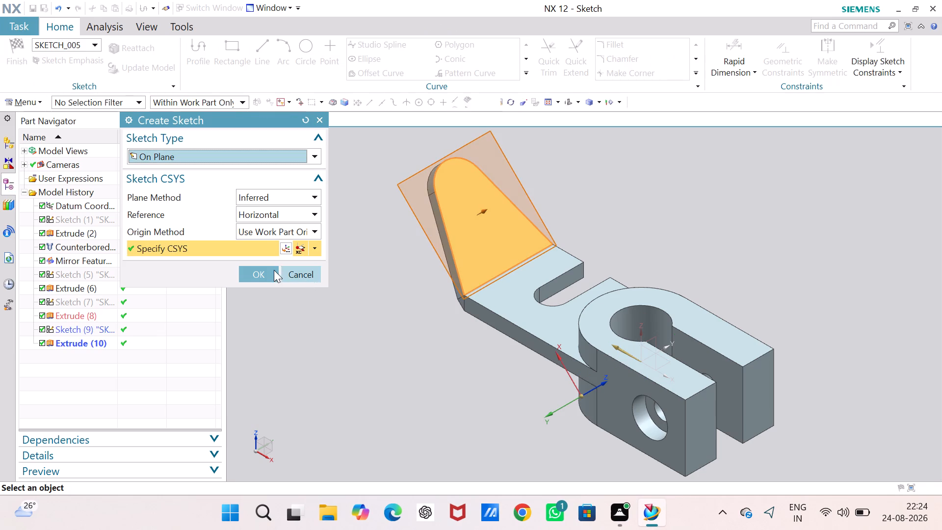
{"action": "left_click", "coordinate": [270, 269]}
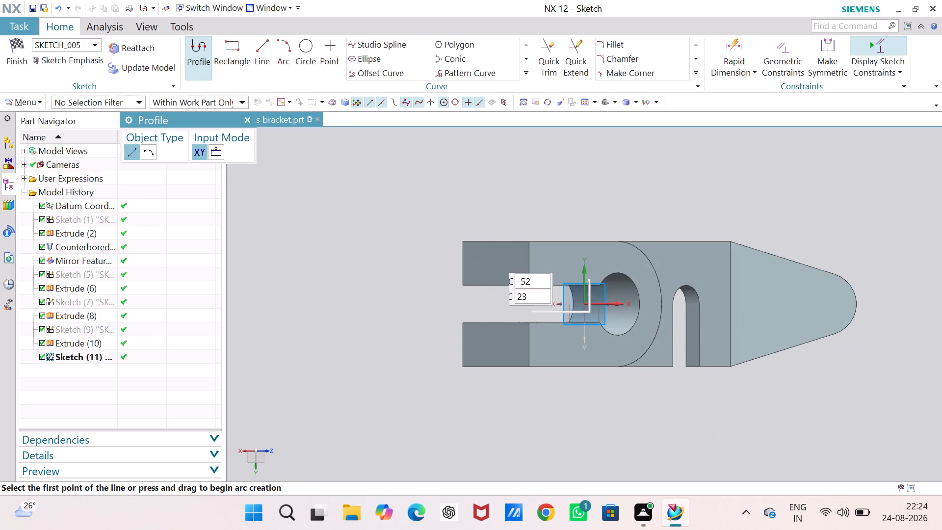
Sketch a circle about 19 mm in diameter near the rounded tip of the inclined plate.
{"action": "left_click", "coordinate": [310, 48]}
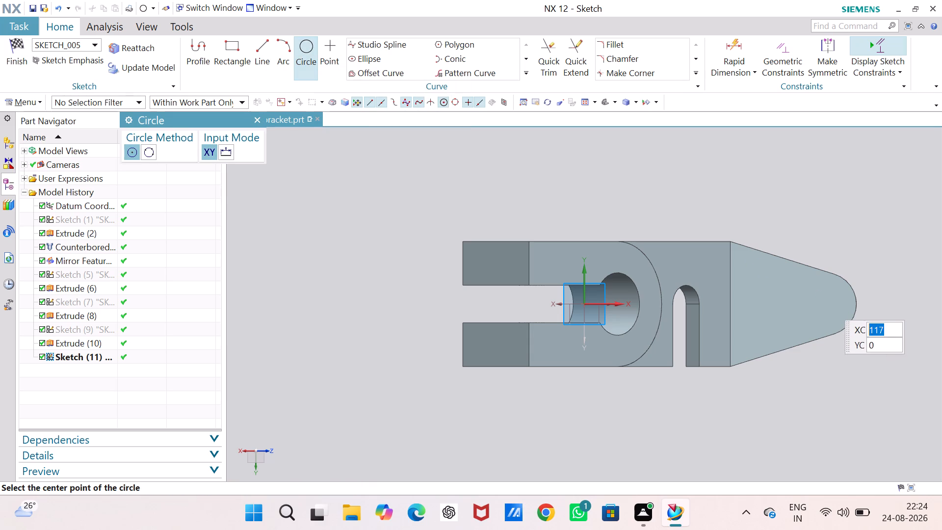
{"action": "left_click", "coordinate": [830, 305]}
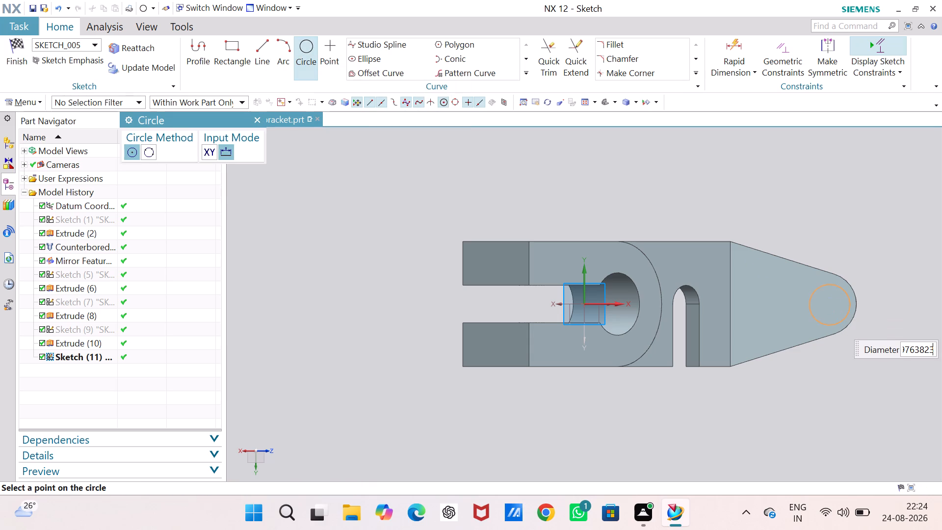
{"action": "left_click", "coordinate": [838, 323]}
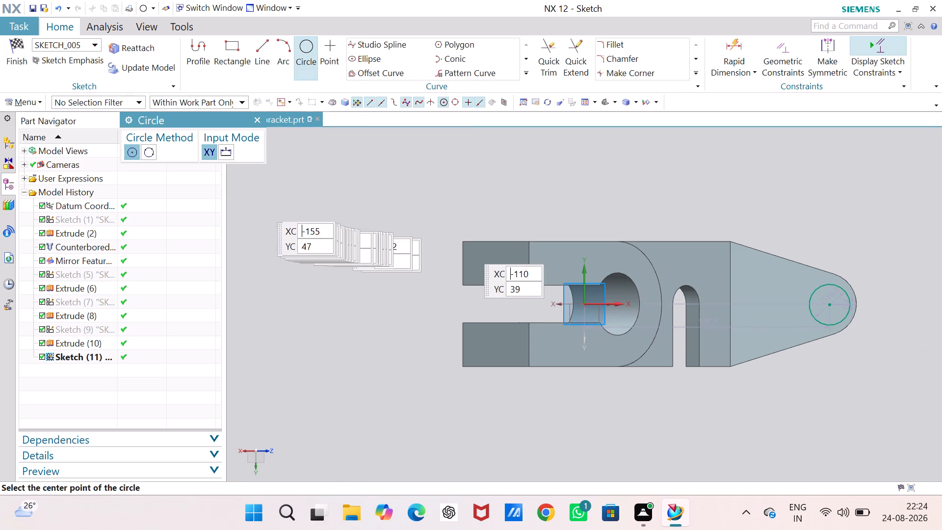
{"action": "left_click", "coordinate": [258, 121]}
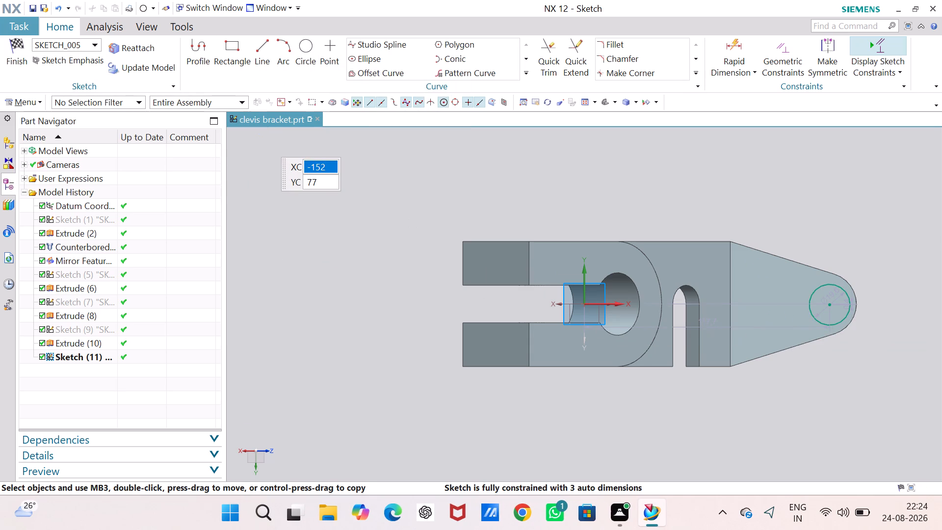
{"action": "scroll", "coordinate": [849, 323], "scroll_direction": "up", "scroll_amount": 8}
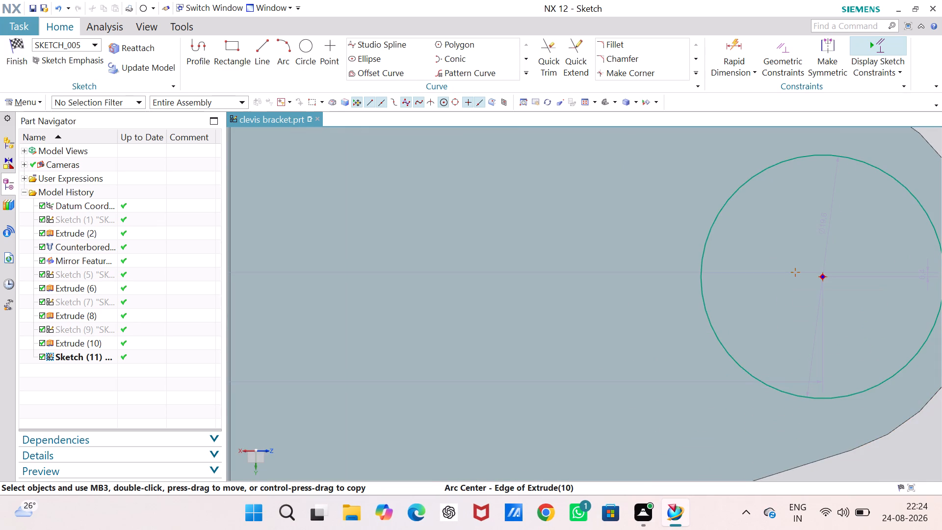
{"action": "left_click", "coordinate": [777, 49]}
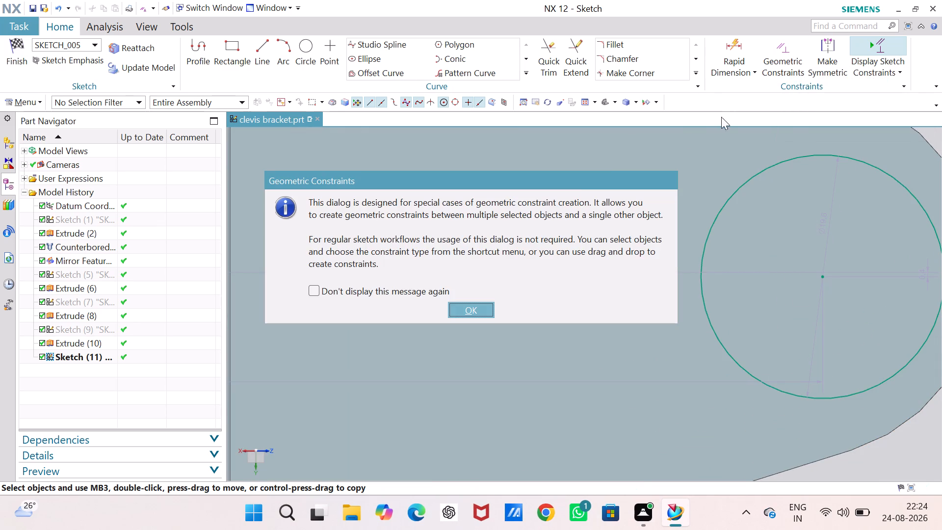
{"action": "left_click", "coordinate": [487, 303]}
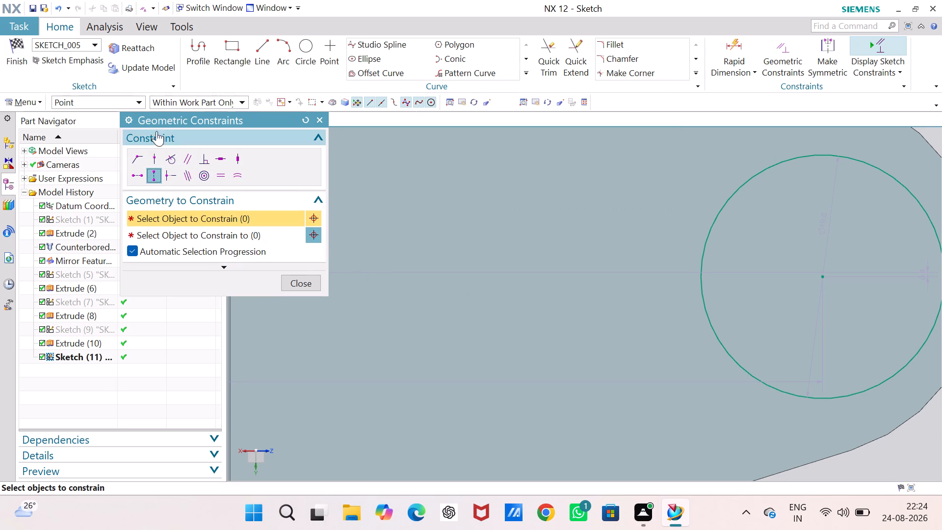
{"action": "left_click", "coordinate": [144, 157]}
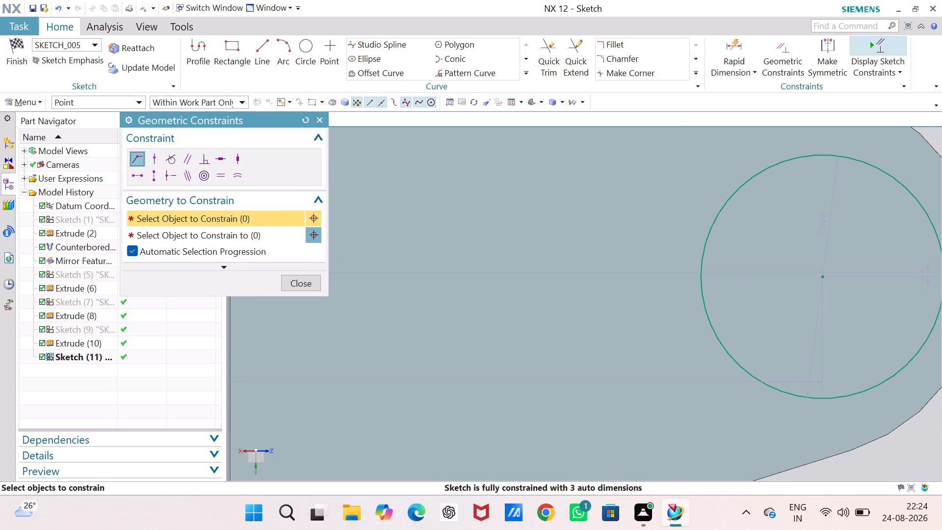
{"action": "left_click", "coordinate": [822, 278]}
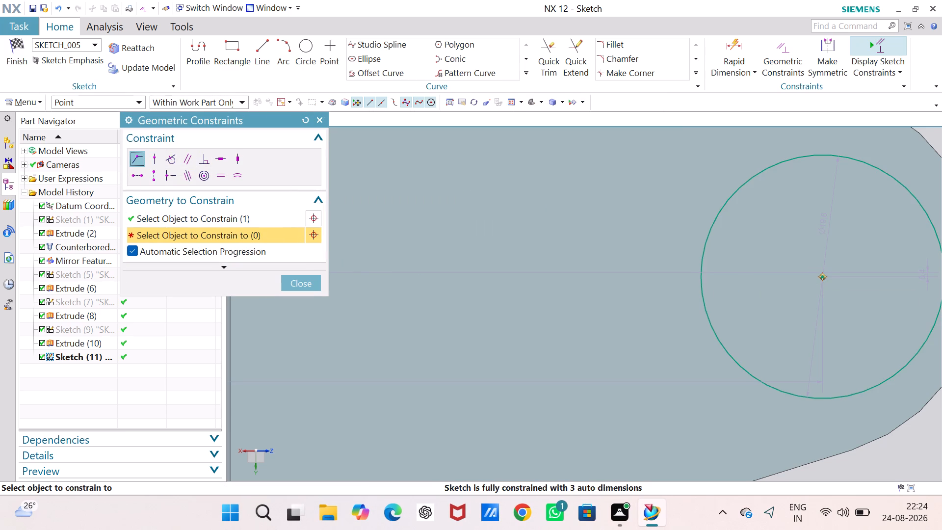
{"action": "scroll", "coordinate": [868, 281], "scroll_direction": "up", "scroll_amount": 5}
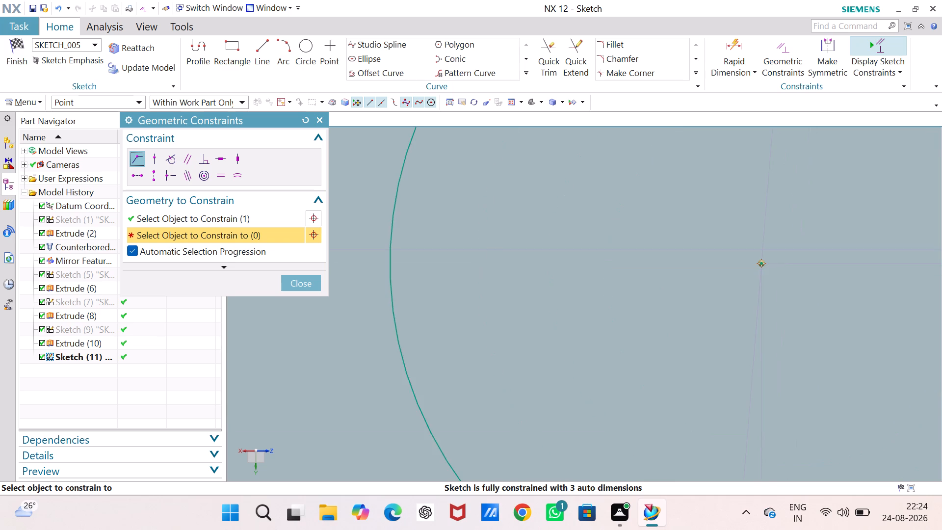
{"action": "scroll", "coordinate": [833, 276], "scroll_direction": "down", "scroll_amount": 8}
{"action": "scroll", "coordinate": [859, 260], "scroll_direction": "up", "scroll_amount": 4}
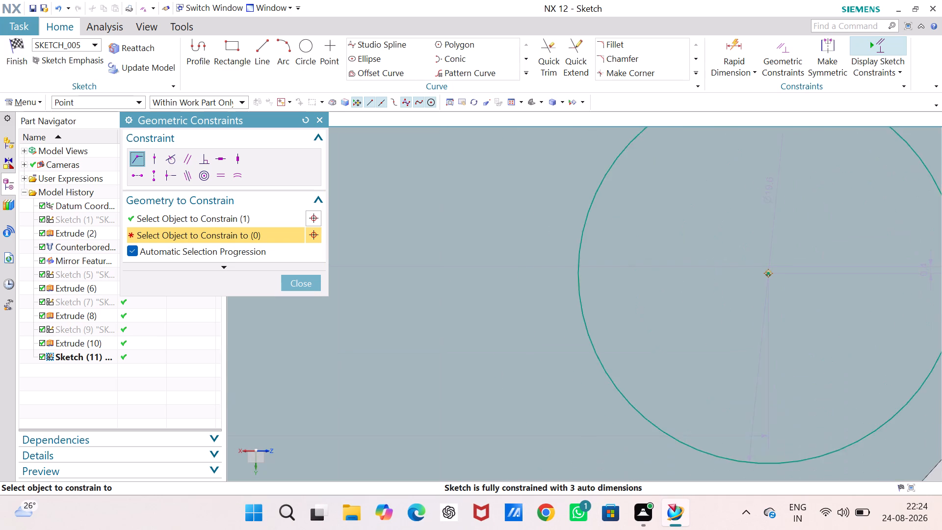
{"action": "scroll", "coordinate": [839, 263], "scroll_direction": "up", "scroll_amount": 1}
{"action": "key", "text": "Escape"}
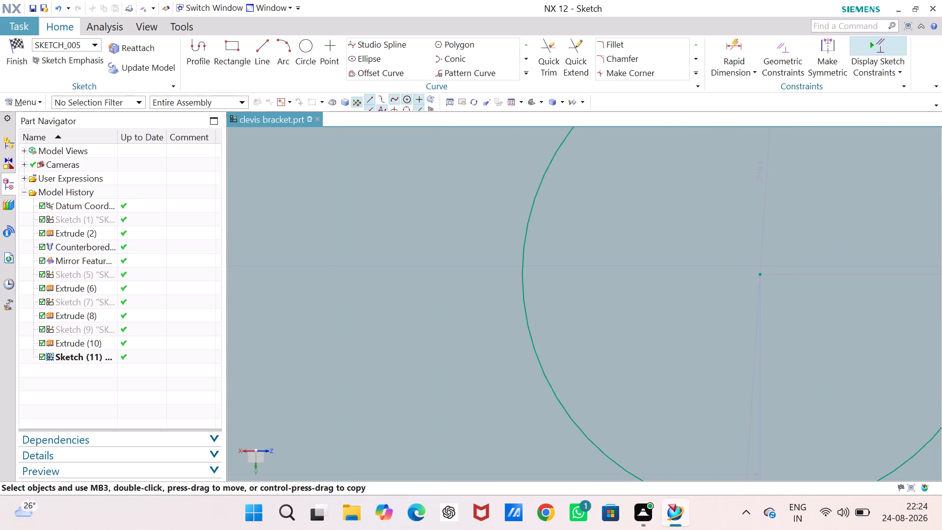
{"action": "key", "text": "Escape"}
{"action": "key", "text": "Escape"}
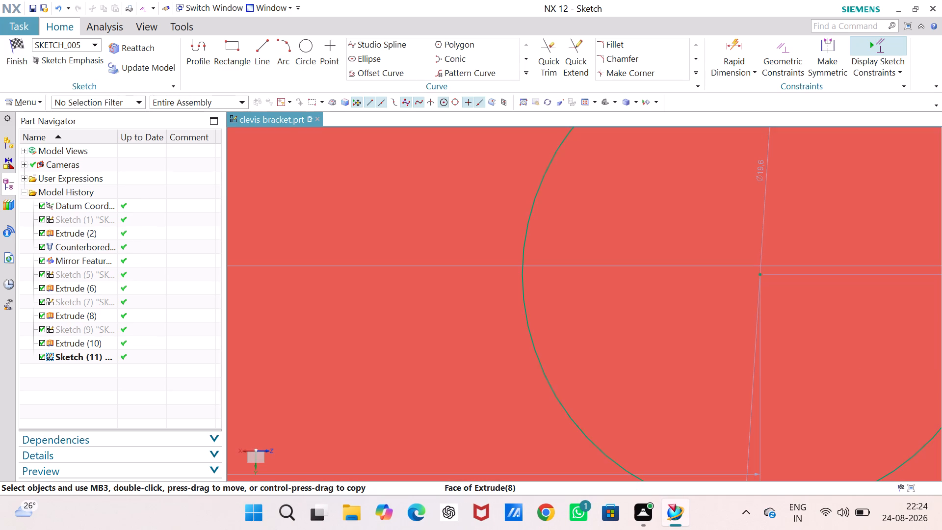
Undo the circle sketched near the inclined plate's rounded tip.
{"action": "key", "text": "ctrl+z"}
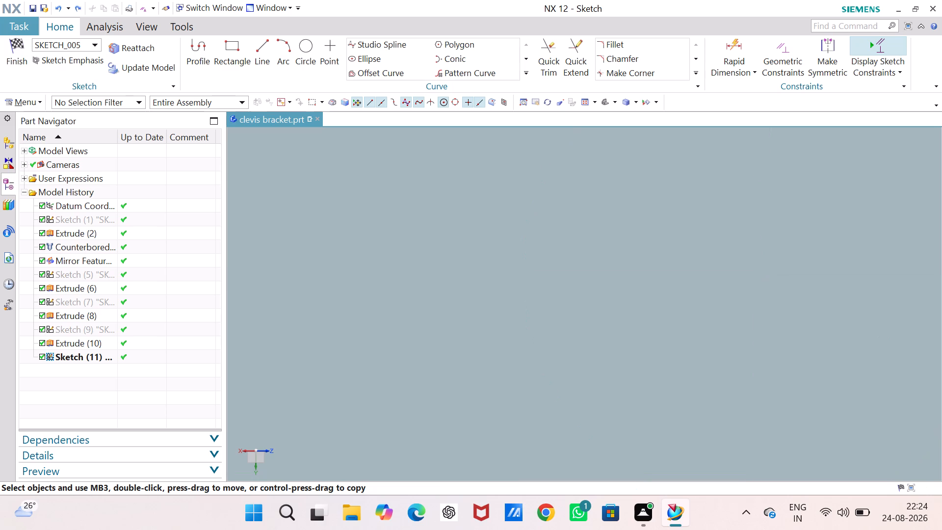
Sketch a circle about 12 mm in diameter centred on the arc centre of the inclined plate's rounded tip.
{"action": "scroll", "coordinate": [885, 335], "scroll_direction": "up", "scroll_amount": 3}
{"action": "scroll", "coordinate": [886, 335], "scroll_direction": "down", "scroll_amount": 16}
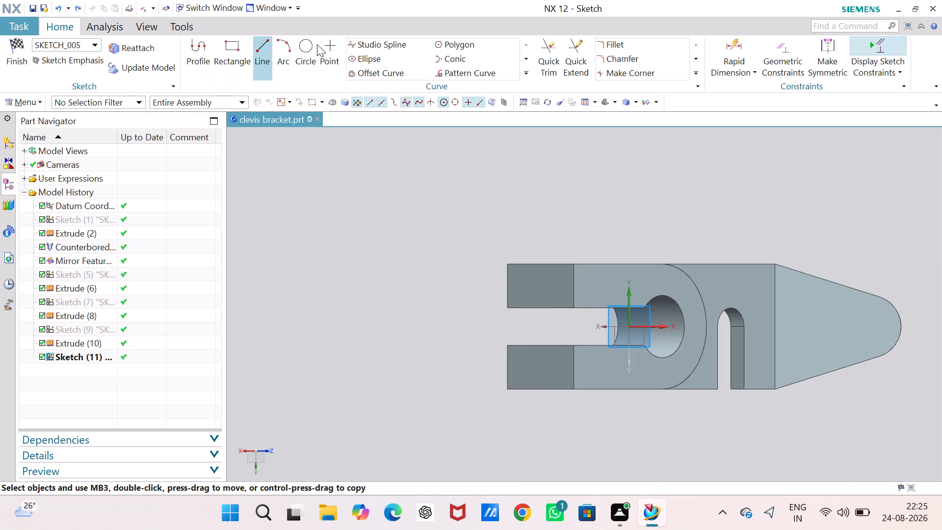
{"action": "left_click", "coordinate": [304, 46]}
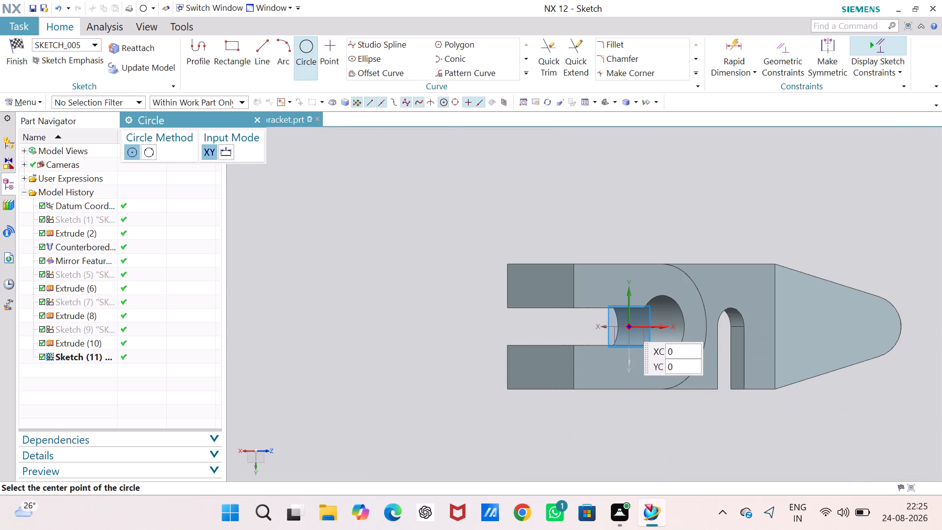
{"action": "scroll", "coordinate": [883, 329], "scroll_direction": "up", "scroll_amount": 2}
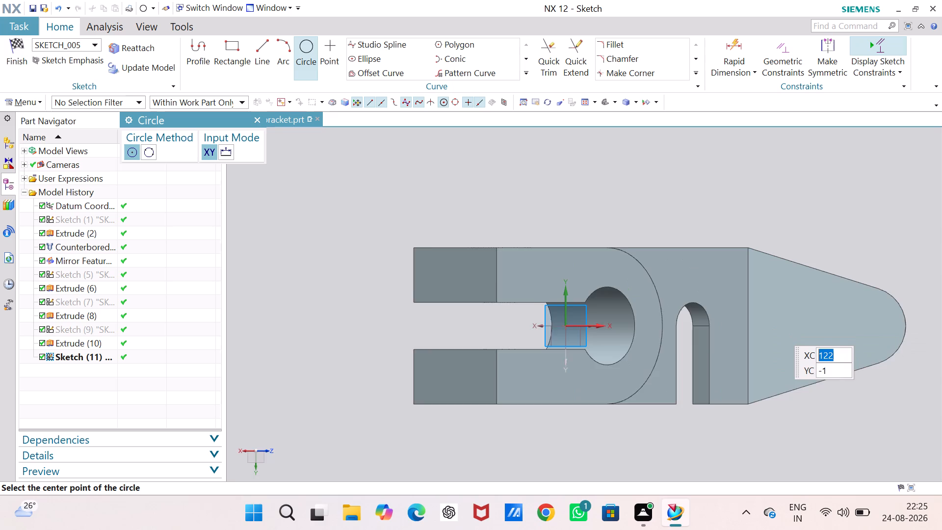
{"action": "scroll", "coordinate": [883, 329], "scroll_direction": "up", "scroll_amount": 3}
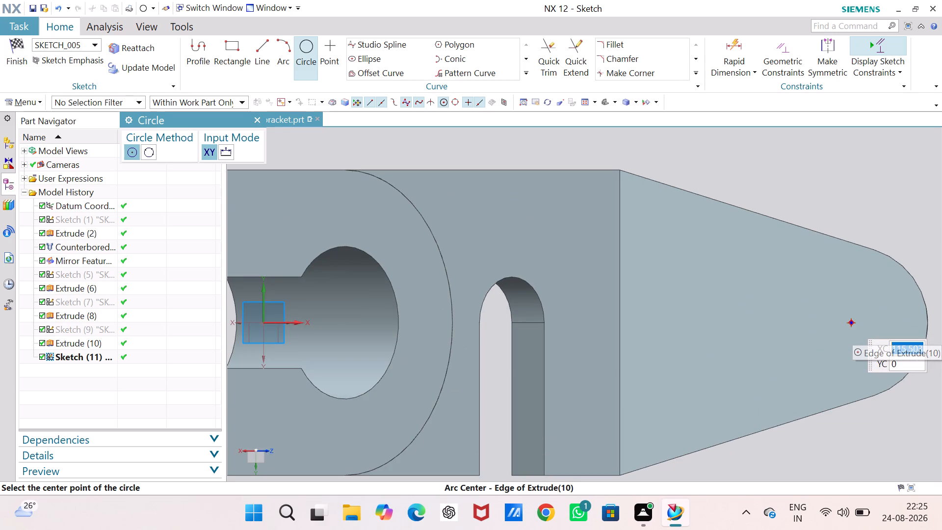
{"action": "left_click", "coordinate": [851, 322]}
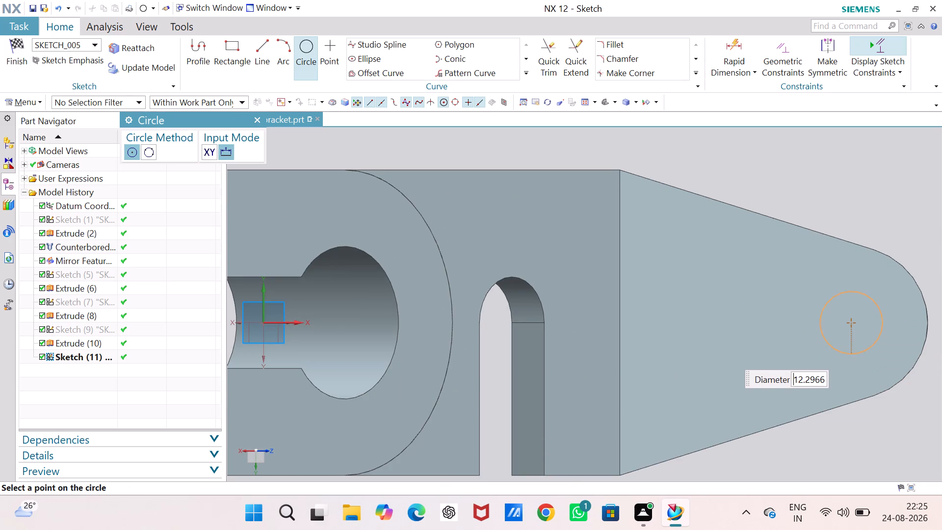
{"action": "left_click", "coordinate": [858, 353]}
{"action": "key", "text": "Escape"}
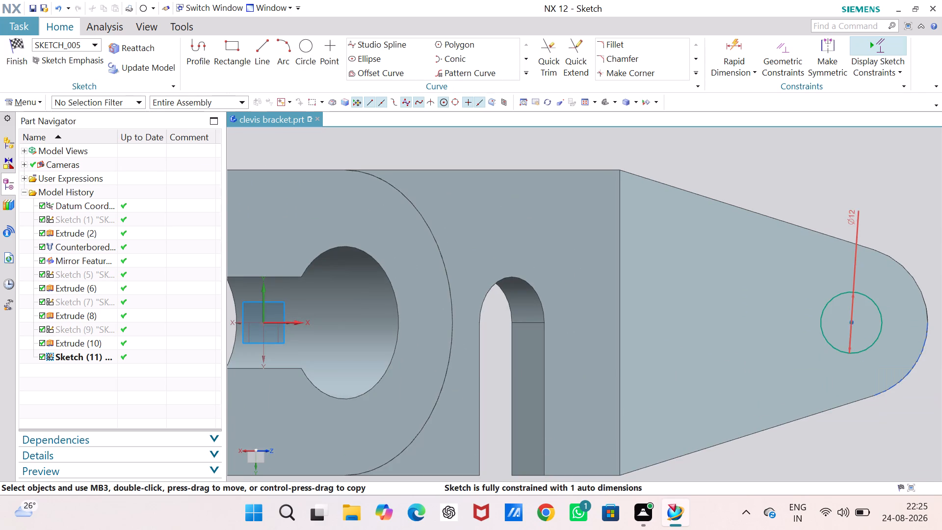
Set the circle's diameter to 15 mm and finish the sketch.
{"action": "double_click", "coordinate": [857, 222]}
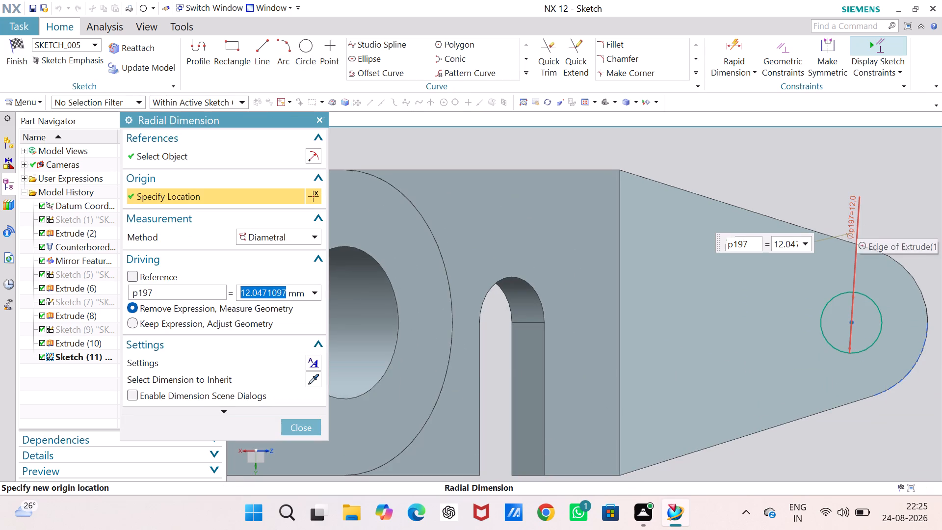
{"action": "key", "text": "1"}
{"action": "key", "text": "5"}
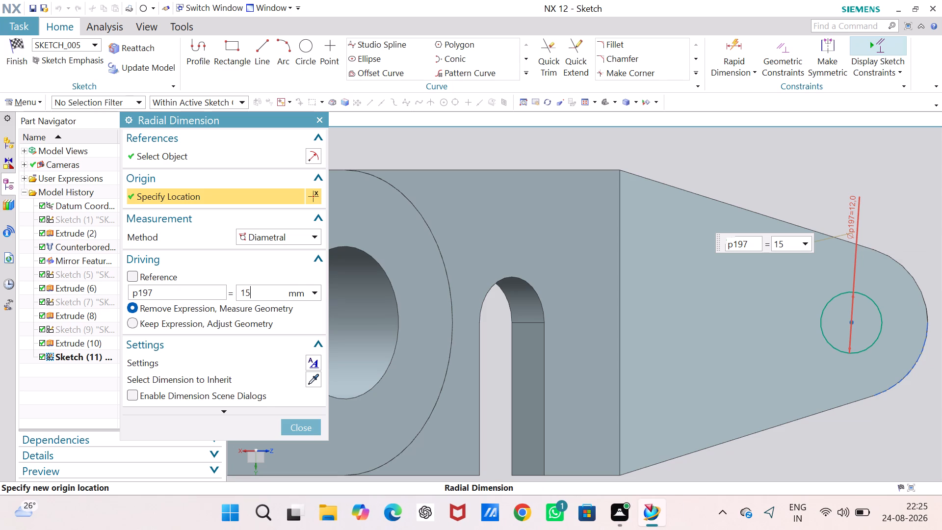
{"action": "key", "text": "Return"}
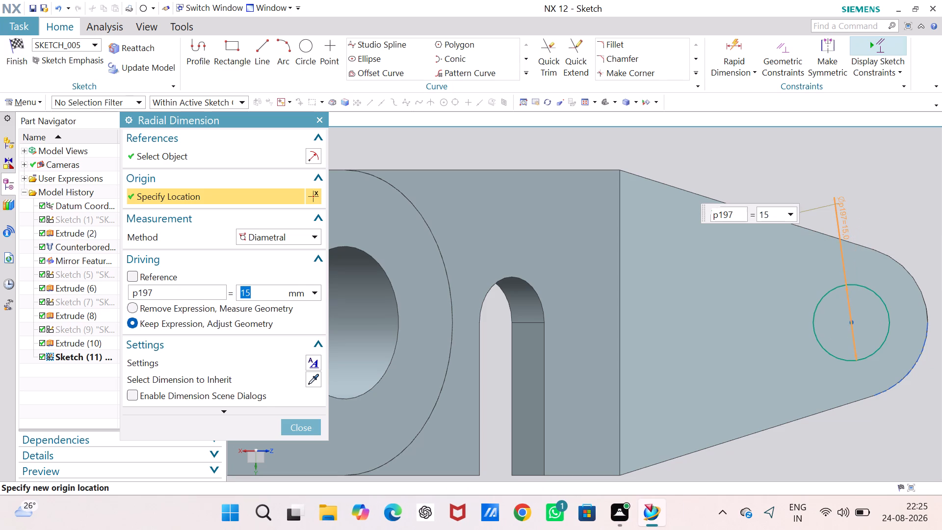
{"action": "left_click", "coordinate": [286, 424]}
{"action": "left_click", "coordinate": [11, 47]}
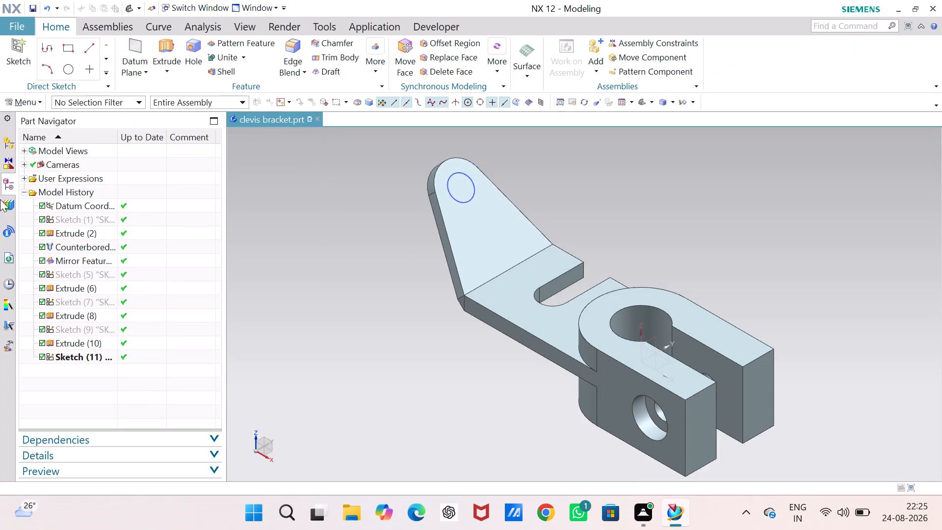
Extrude the circle sketch 60 mm in the reversed direction, subtracting it from the inclined plate body to cut the hole.
{"action": "left_click", "coordinate": [169, 46]}
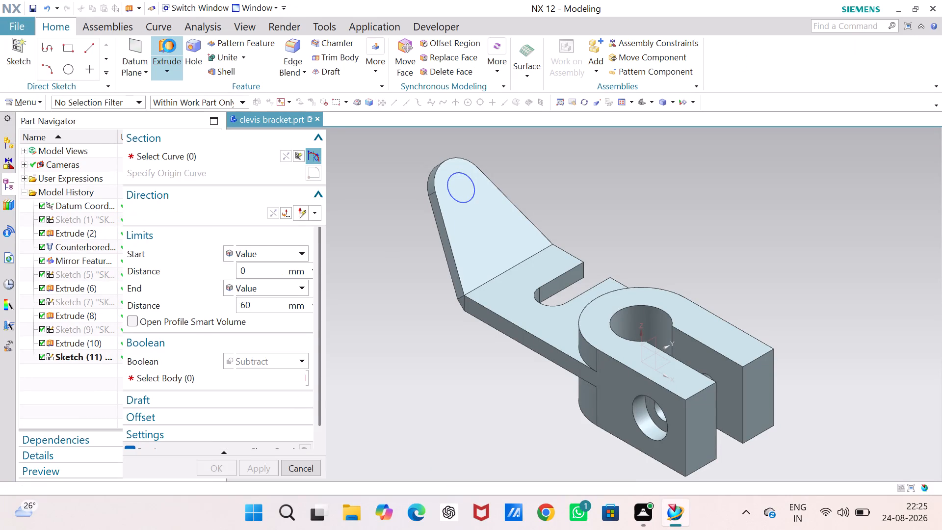
{"action": "left_click", "coordinate": [65, 354]}
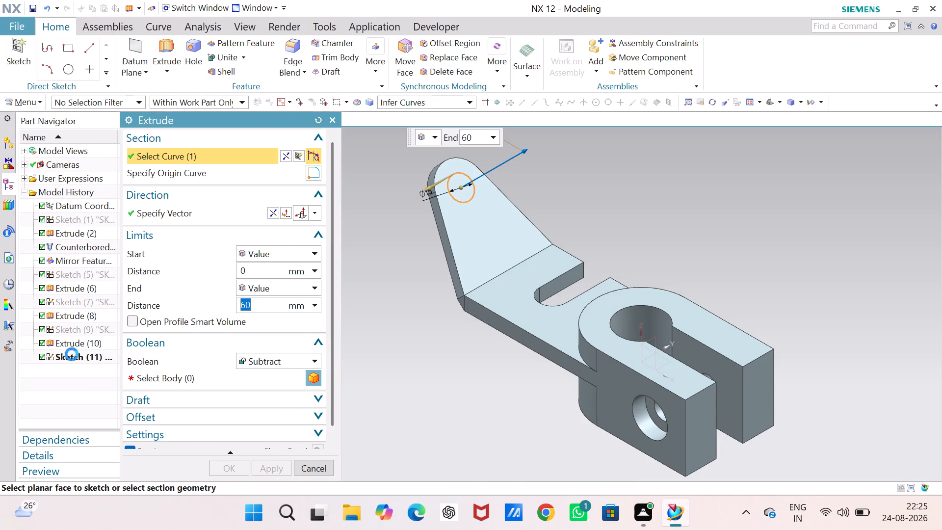
{"action": "left_click", "coordinate": [205, 375]}
{"action": "left_click", "coordinate": [485, 250]}
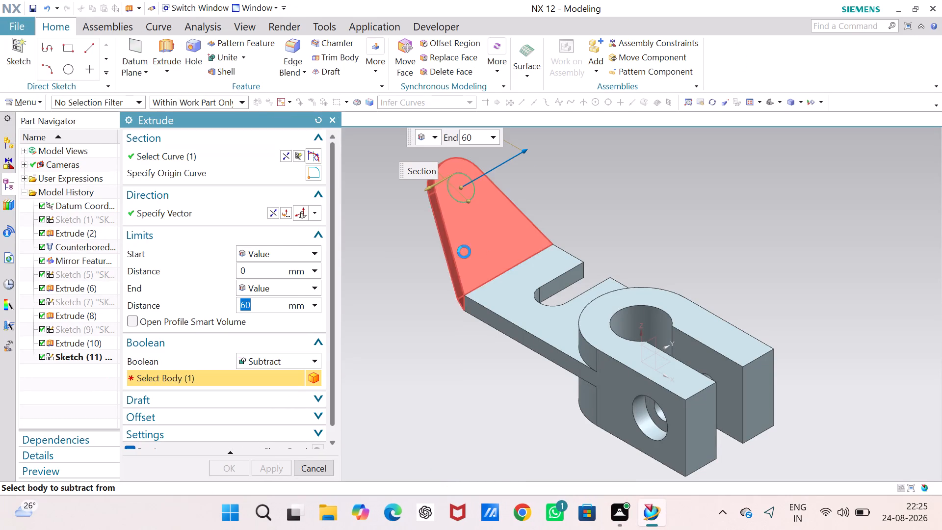
{"action": "left_click", "coordinate": [271, 212]}
{"action": "left_click", "coordinate": [232, 466]}
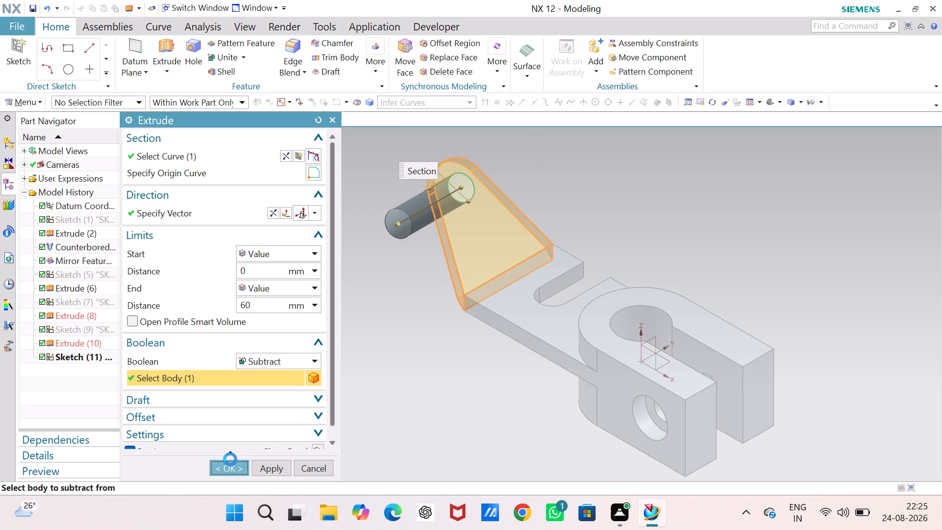
{"action": "left_click", "coordinate": [348, 329]}
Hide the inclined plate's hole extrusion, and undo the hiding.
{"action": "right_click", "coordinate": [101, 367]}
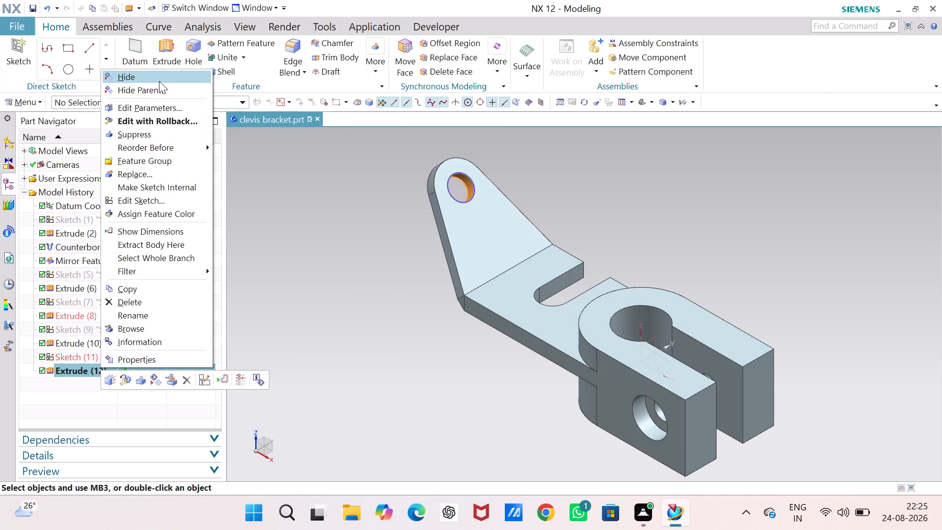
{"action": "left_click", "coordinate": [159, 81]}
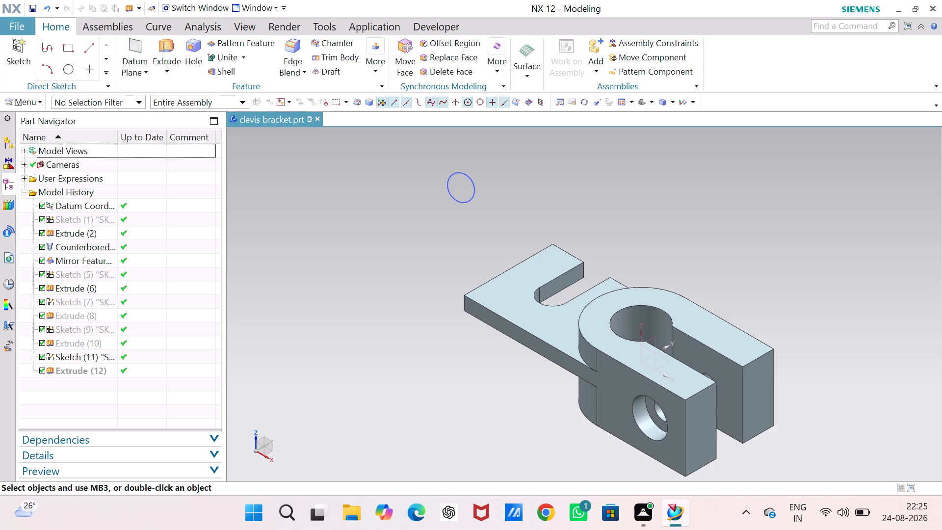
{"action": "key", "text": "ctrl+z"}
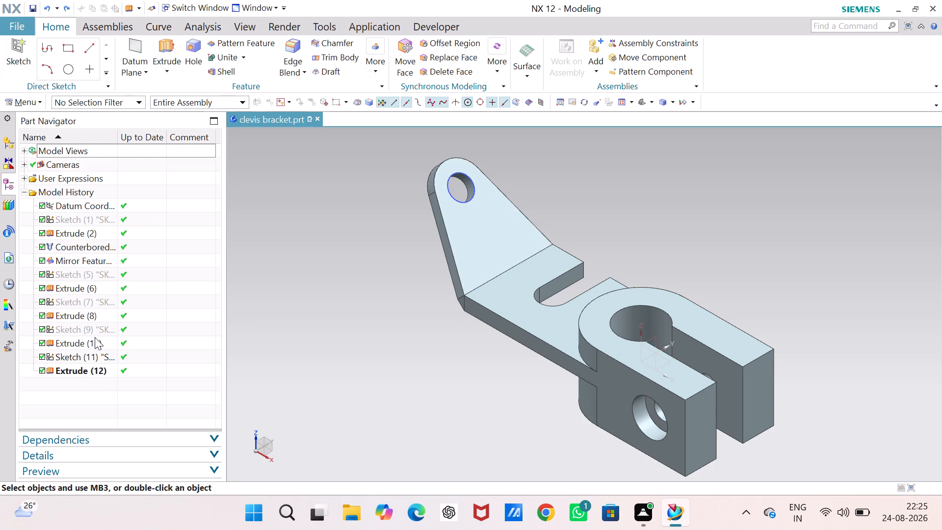
Hide the circle sketch used for the hole in the inclined plate's tip.
{"action": "right_click", "coordinate": [99, 361]}
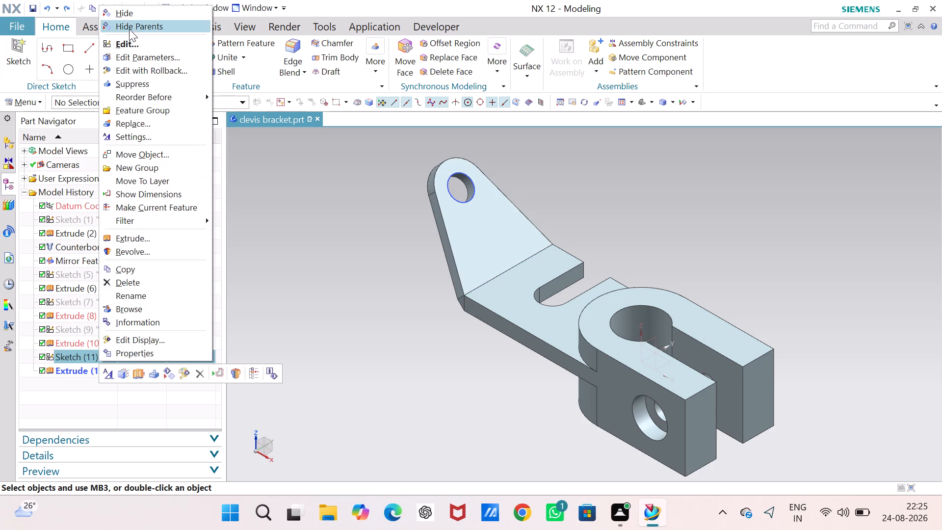
{"action": "left_click", "coordinate": [137, 15]}
{"action": "left_click", "coordinate": [296, 299]}
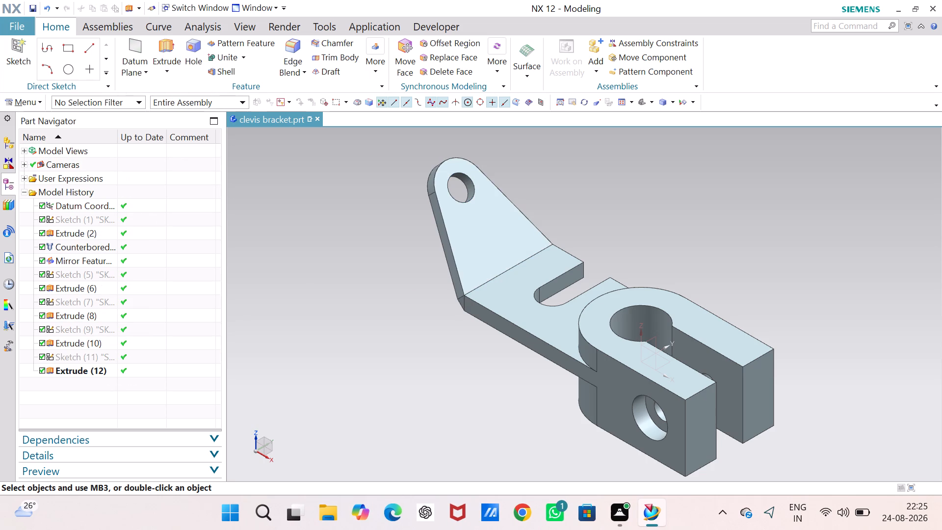
Examine the bracket from several angles and in the top, front and right views.
{"action": "middle_click_drag", "start_coordinate": [300, 339], "coordinate": [331, 324]}
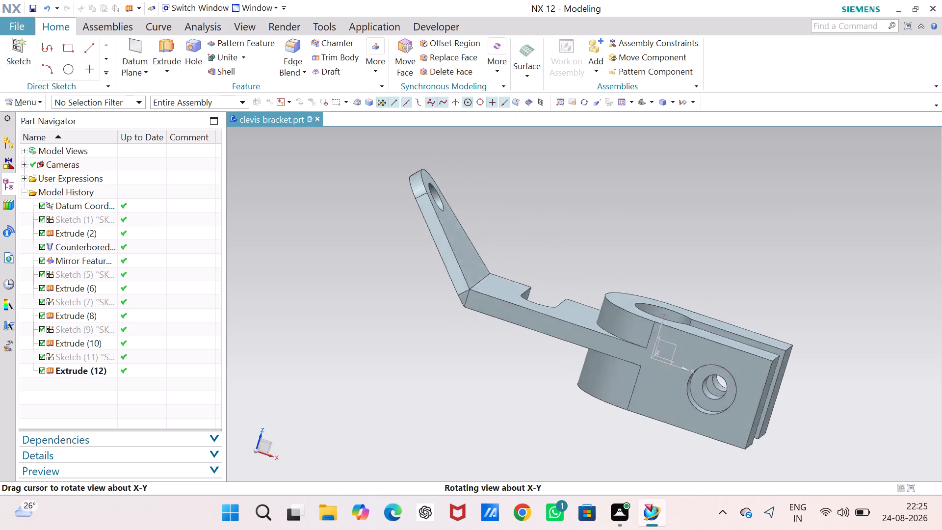
{"action": "middle_click_drag", "start_coordinate": [331, 324], "coordinate": [444, 355]}
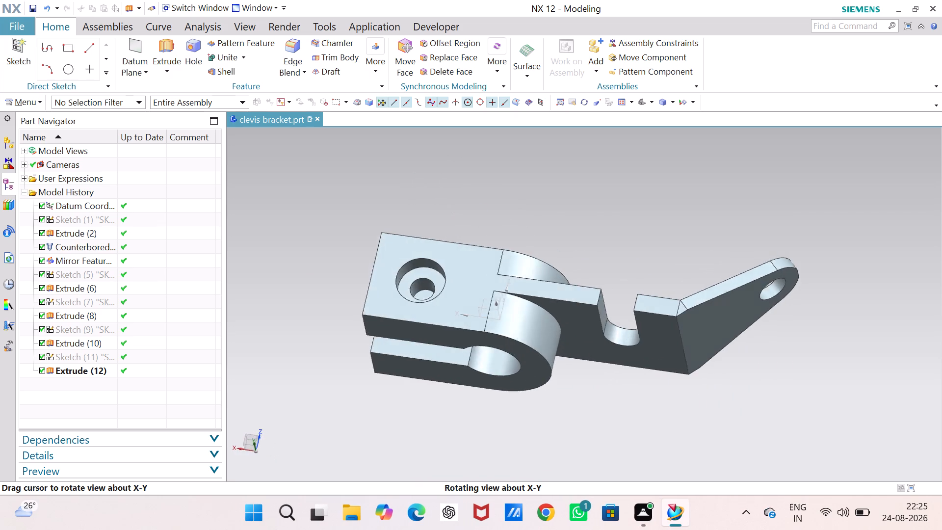
{"action": "middle_click_drag", "start_coordinate": [444, 355], "coordinate": [555, 411]}
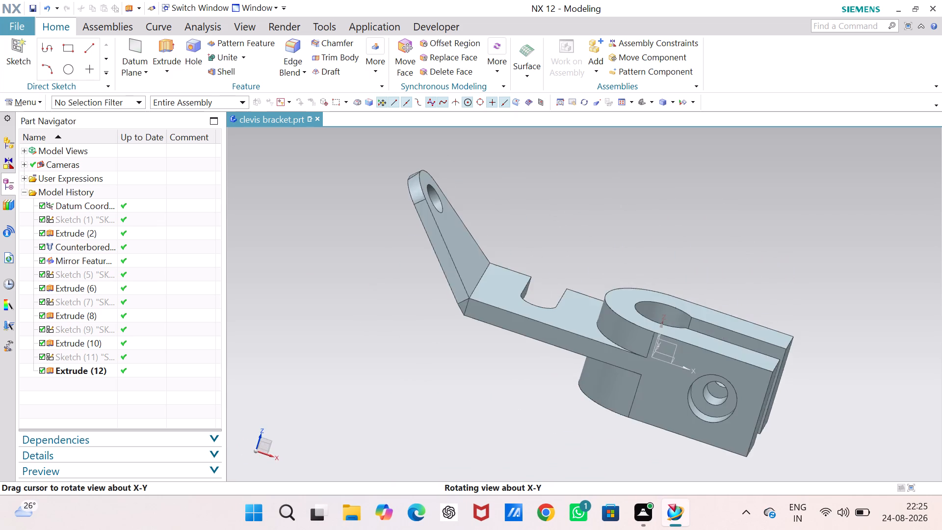
{"action": "middle_click_drag", "start_coordinate": [555, 411], "coordinate": [545, 390]}
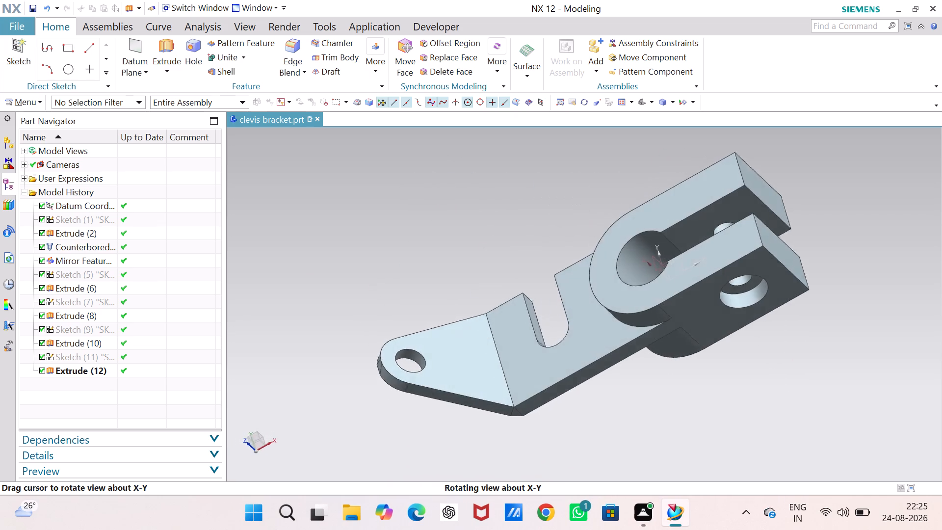
{"action": "middle_click_drag", "start_coordinate": [545, 390], "coordinate": [304, 387]}
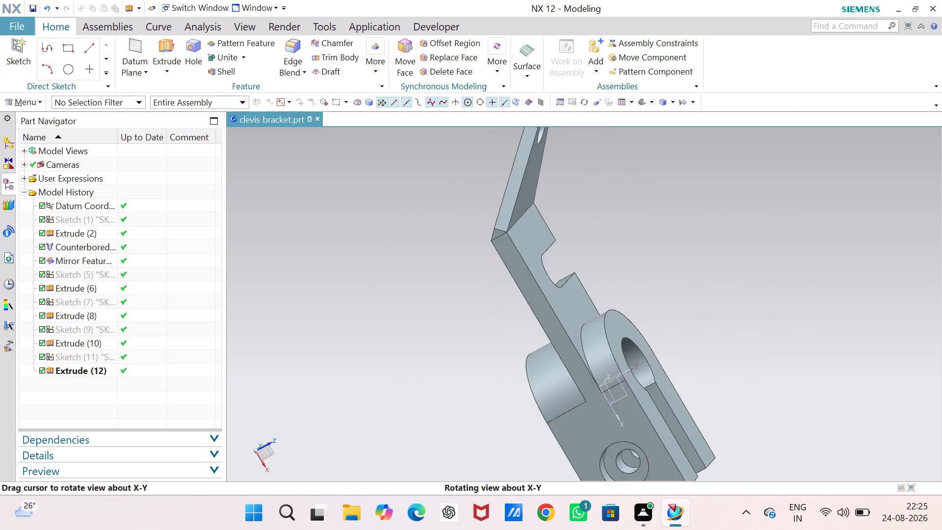
{"action": "middle_click_drag", "start_coordinate": [304, 387], "coordinate": [316, 381]}
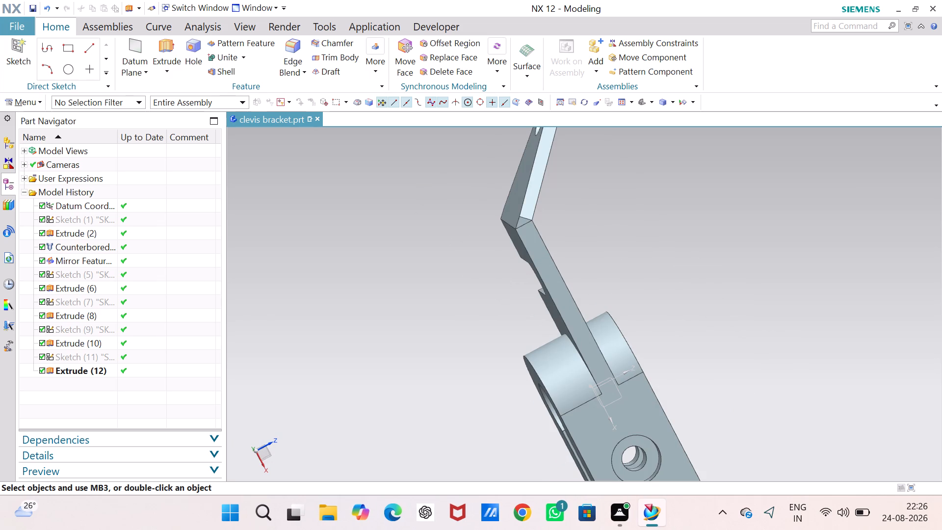
{"action": "key", "text": "ctrl+alt+t"}
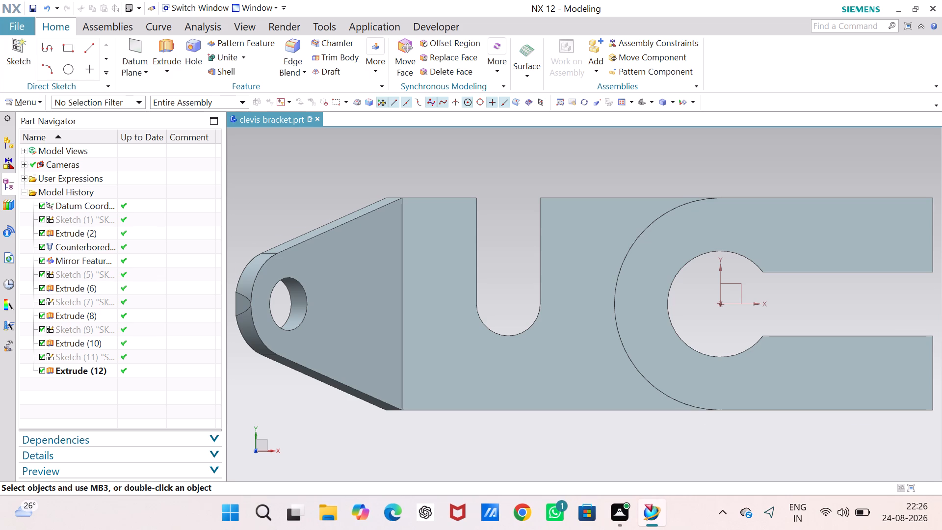
{"action": "key", "text": "ctrl+alt+f"}
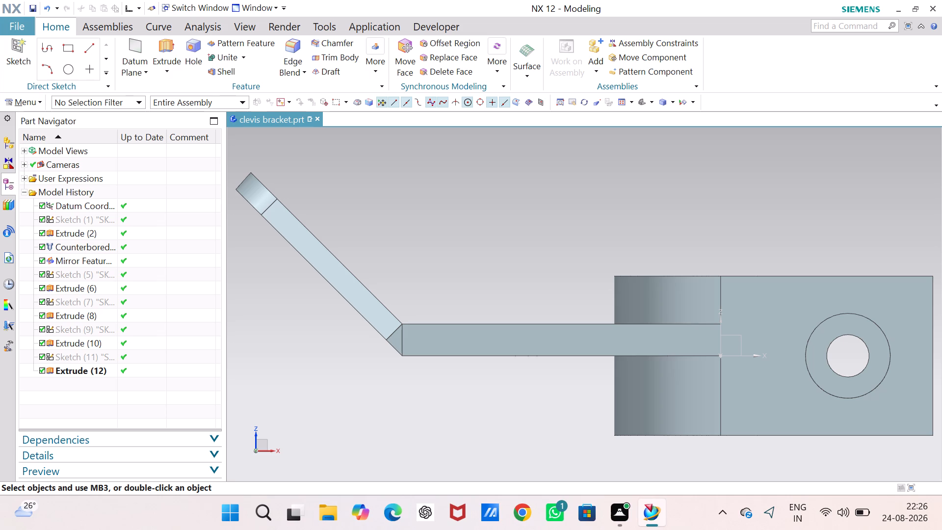
{"action": "key", "text": "ctrl+alt+r"}
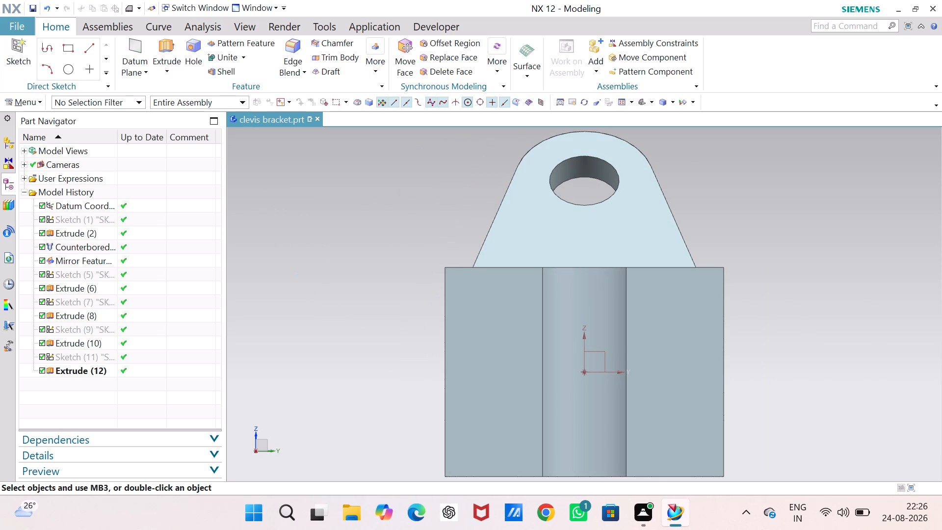
{"action": "key", "text": "ctrl+alt+t"}
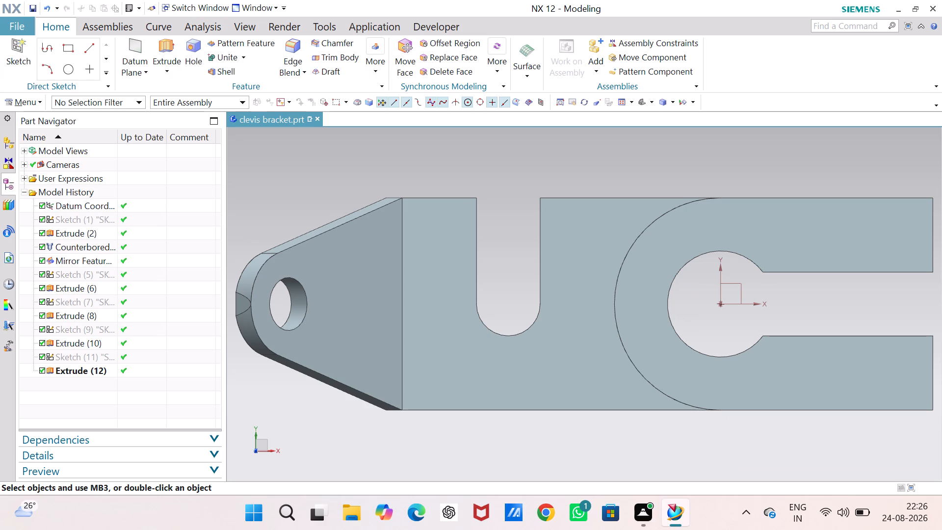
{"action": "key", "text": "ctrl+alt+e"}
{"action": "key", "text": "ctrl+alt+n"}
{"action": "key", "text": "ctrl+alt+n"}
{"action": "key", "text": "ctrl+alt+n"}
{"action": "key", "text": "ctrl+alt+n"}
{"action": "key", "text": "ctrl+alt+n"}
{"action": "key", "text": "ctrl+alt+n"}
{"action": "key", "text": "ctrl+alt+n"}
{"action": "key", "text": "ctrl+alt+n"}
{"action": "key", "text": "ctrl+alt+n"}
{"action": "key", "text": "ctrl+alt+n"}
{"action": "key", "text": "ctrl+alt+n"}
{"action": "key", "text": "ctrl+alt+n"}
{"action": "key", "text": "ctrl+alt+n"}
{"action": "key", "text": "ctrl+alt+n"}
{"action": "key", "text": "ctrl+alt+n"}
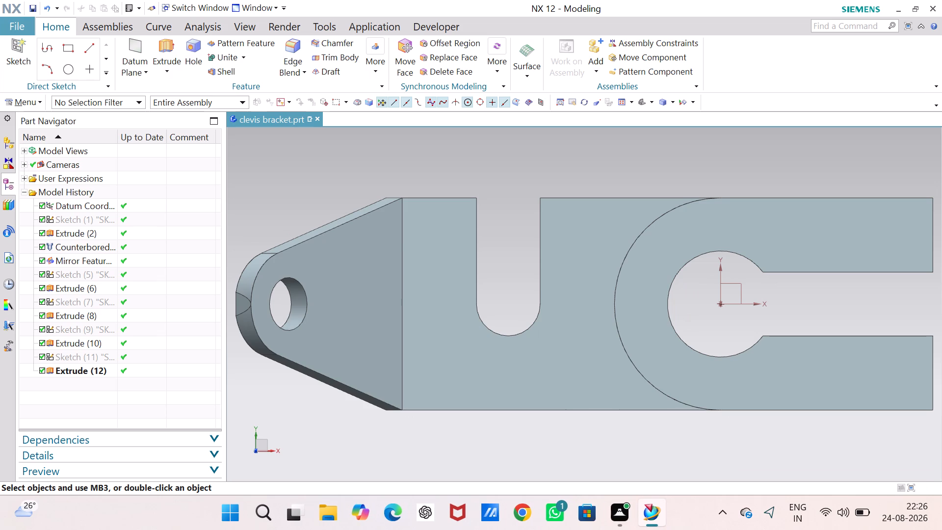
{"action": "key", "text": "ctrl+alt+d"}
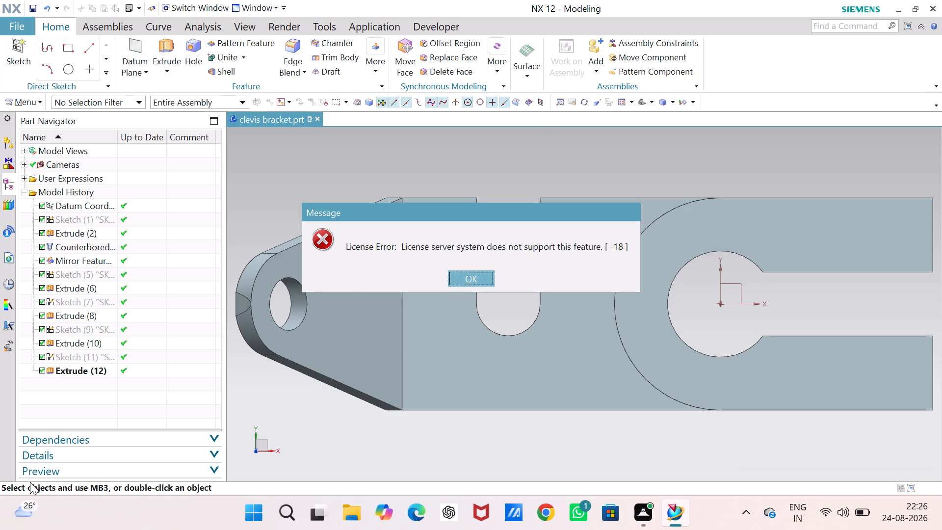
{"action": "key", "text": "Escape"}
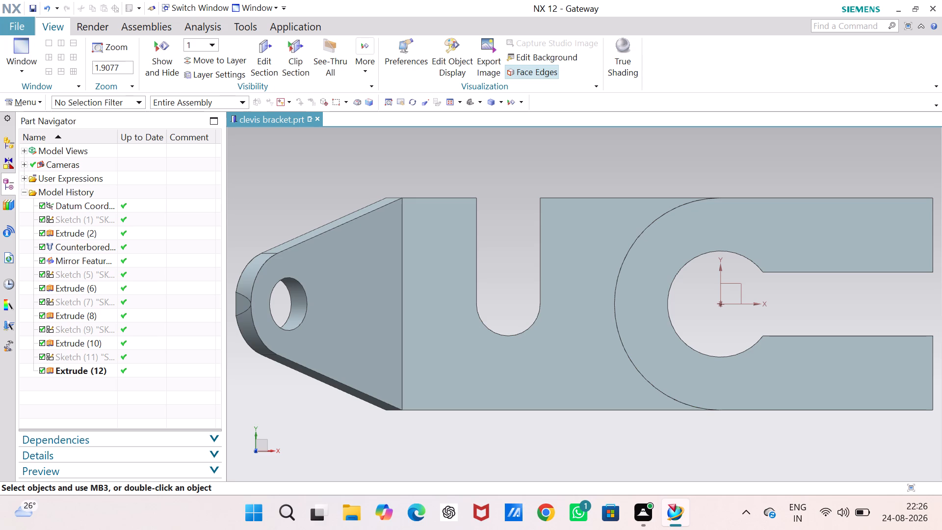
Examine the bracket in the top and right views and return it to the isometric orientation.
{"action": "key", "text": "ctrl+alt+t"}
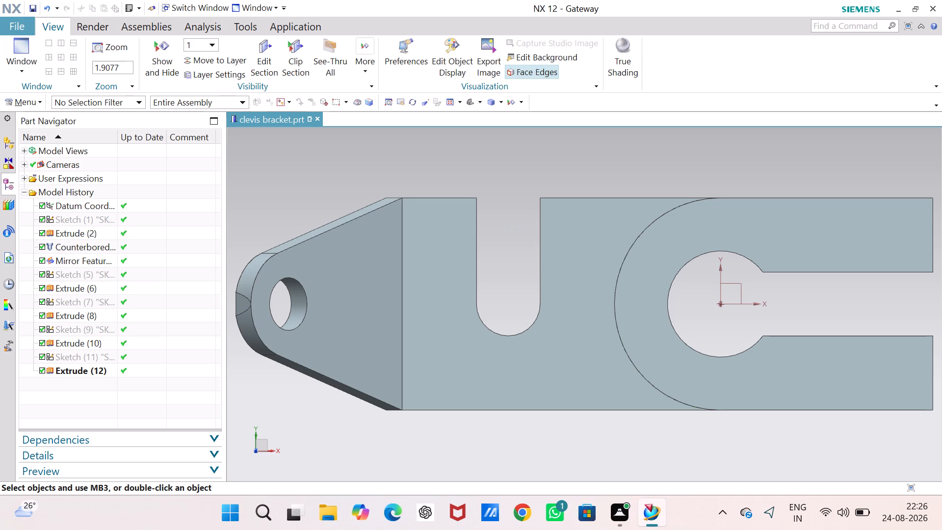
{"action": "key", "text": "ctrl+alt+r"}
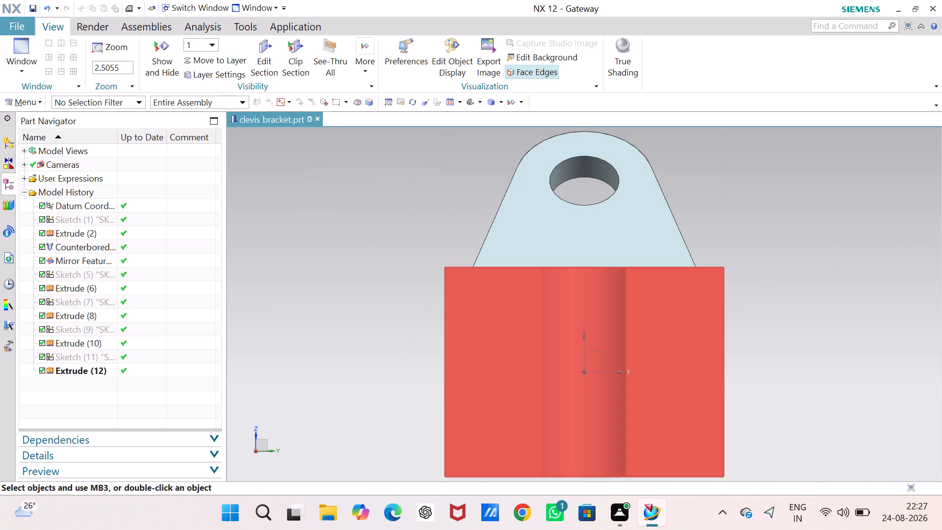
{"action": "middle_click_drag", "start_coordinate": [408, 265], "coordinate": [424, 295]}
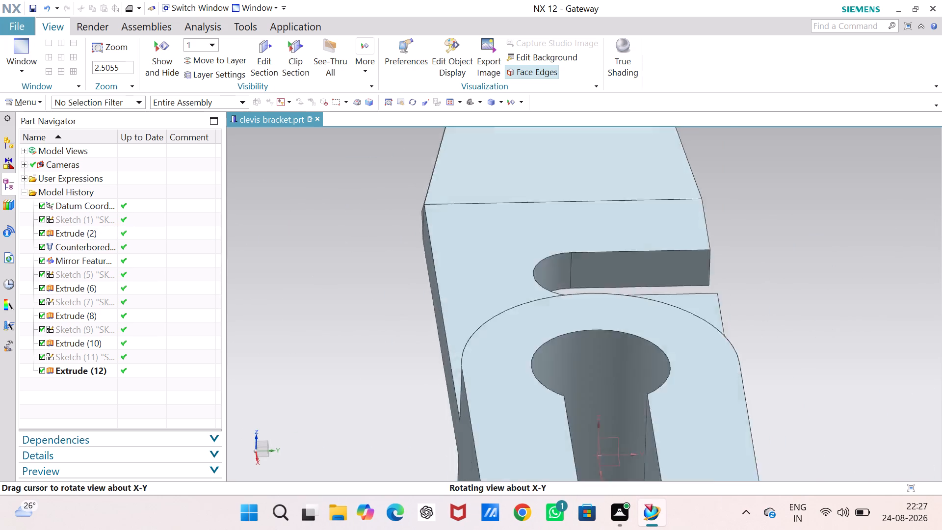
{"action": "middle_click_drag", "start_coordinate": [424, 295], "coordinate": [437, 283]}
{"action": "right_click", "coordinate": [360, 292]}
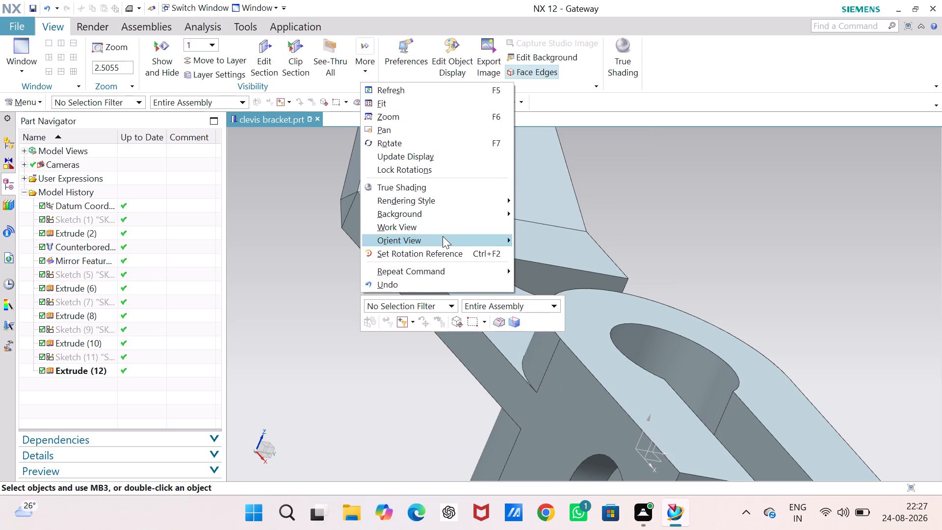
{"action": "left_click", "coordinate": [575, 256]}
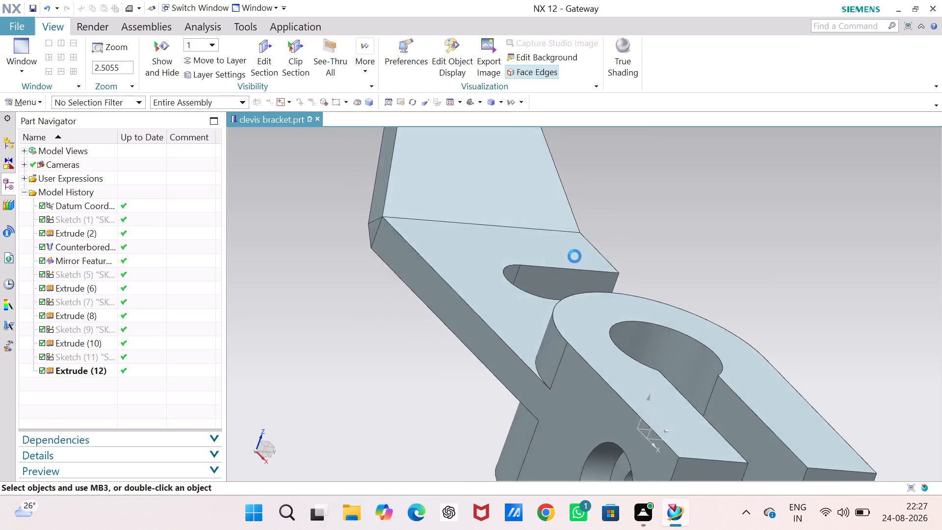
{"action": "left_click", "coordinate": [697, 216]}
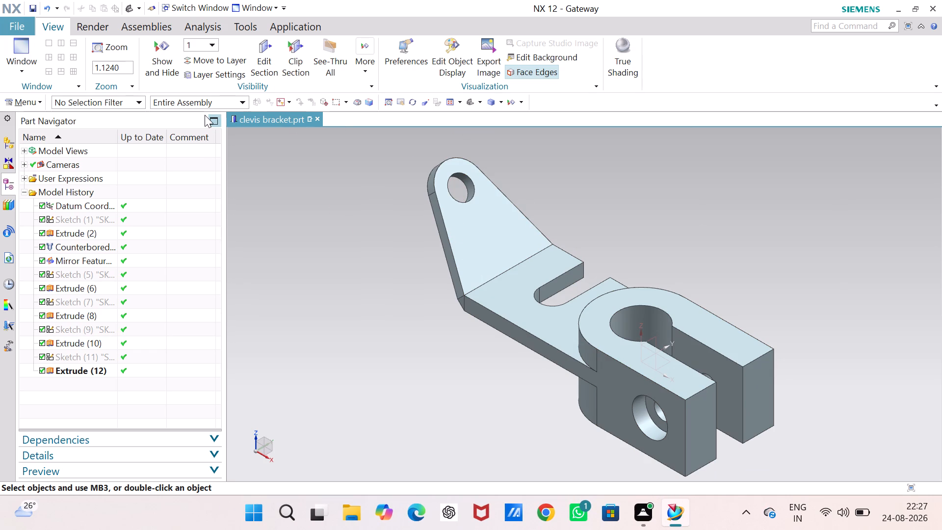
Save the clevis bracket part file.
{"action": "key", "text": "ctrl+s"}
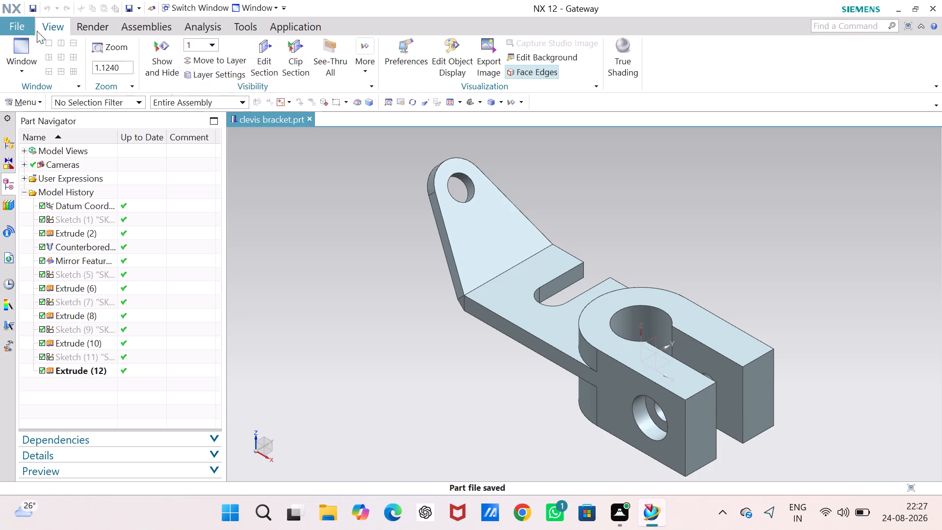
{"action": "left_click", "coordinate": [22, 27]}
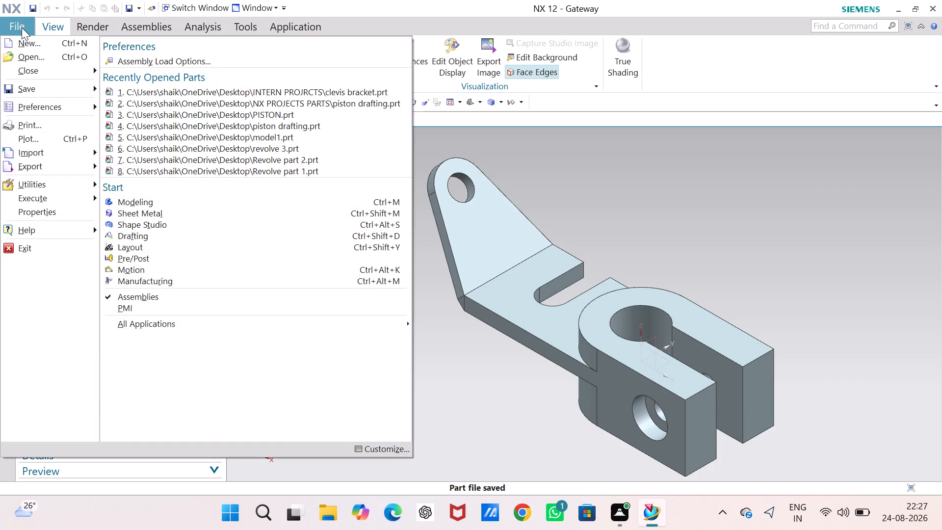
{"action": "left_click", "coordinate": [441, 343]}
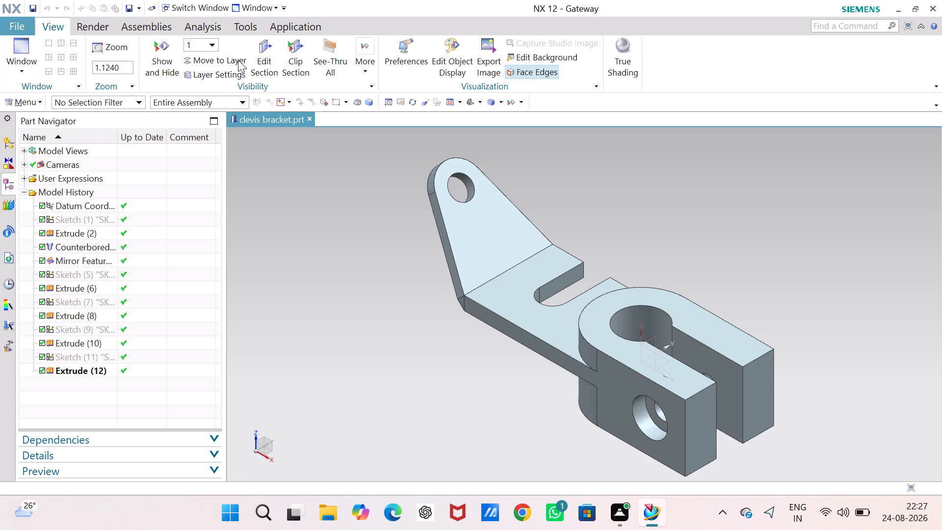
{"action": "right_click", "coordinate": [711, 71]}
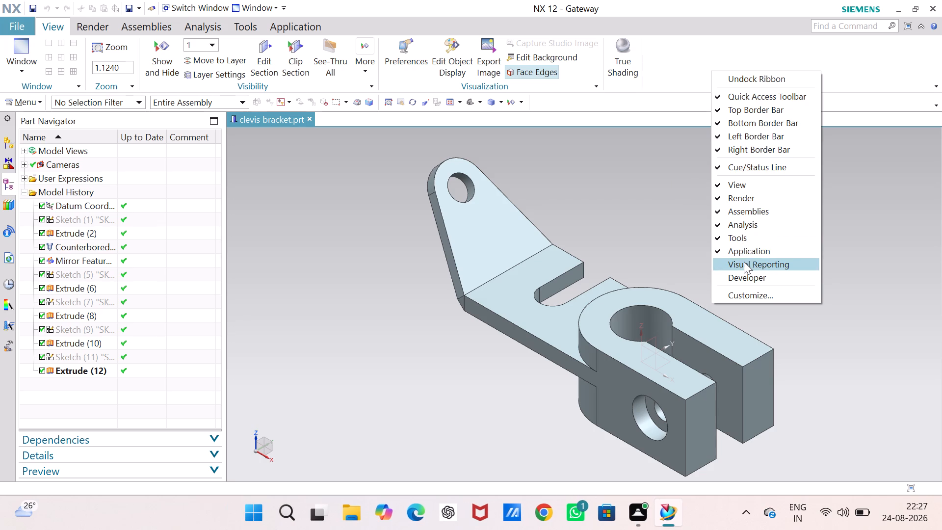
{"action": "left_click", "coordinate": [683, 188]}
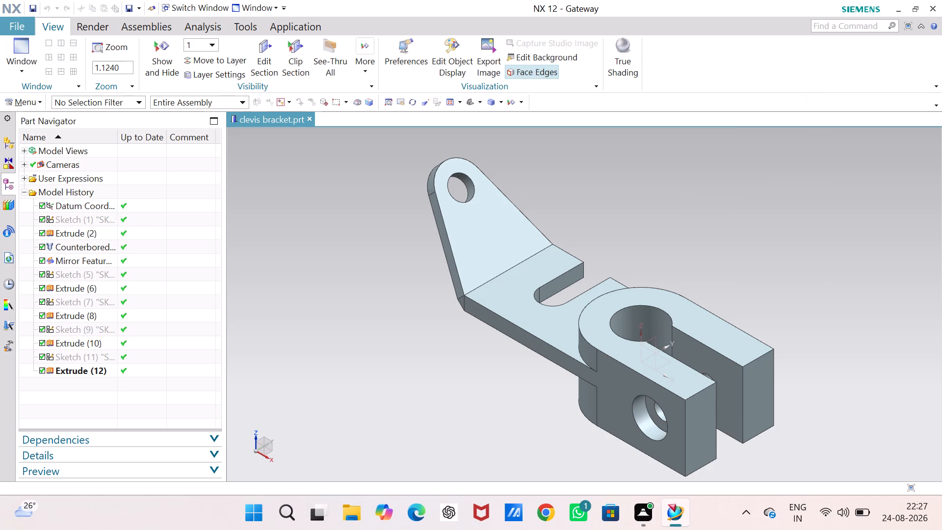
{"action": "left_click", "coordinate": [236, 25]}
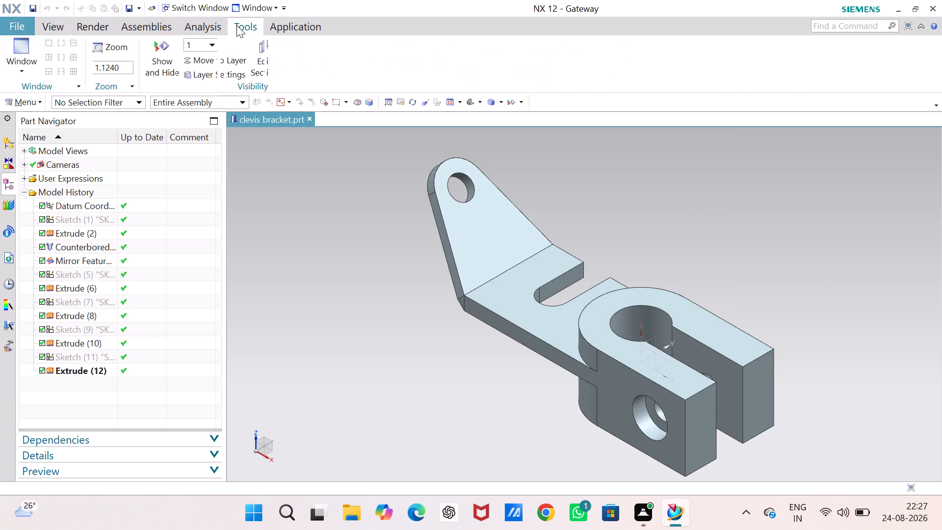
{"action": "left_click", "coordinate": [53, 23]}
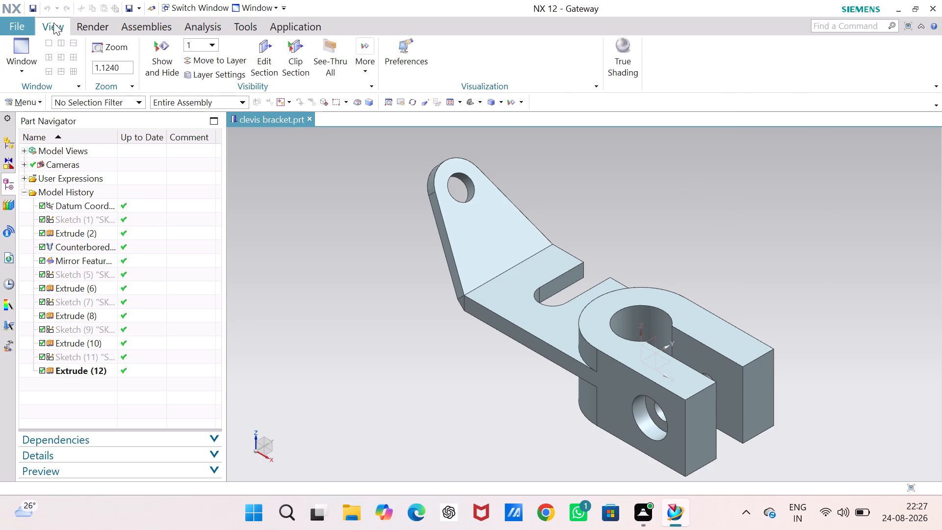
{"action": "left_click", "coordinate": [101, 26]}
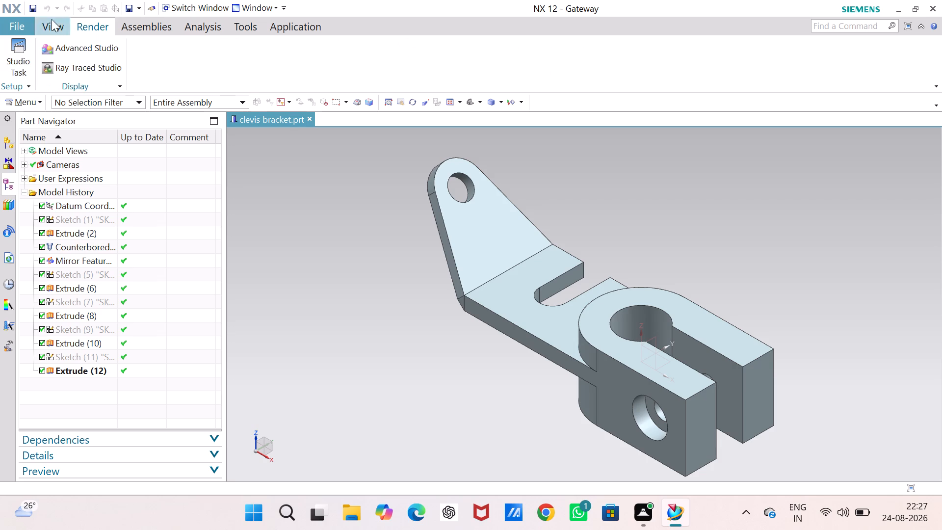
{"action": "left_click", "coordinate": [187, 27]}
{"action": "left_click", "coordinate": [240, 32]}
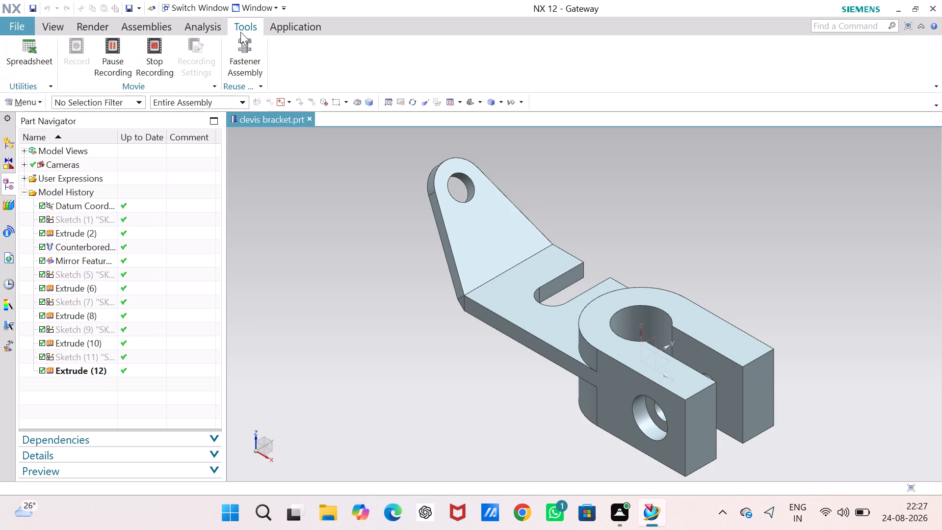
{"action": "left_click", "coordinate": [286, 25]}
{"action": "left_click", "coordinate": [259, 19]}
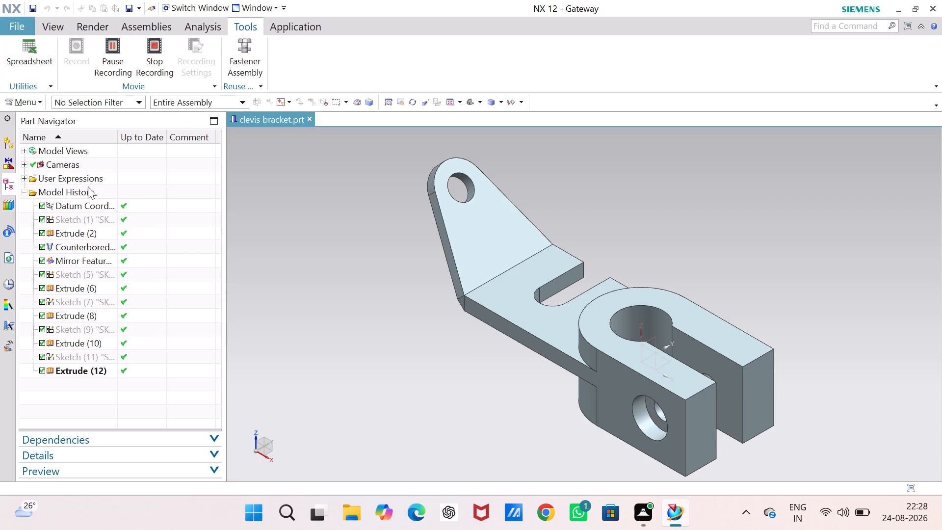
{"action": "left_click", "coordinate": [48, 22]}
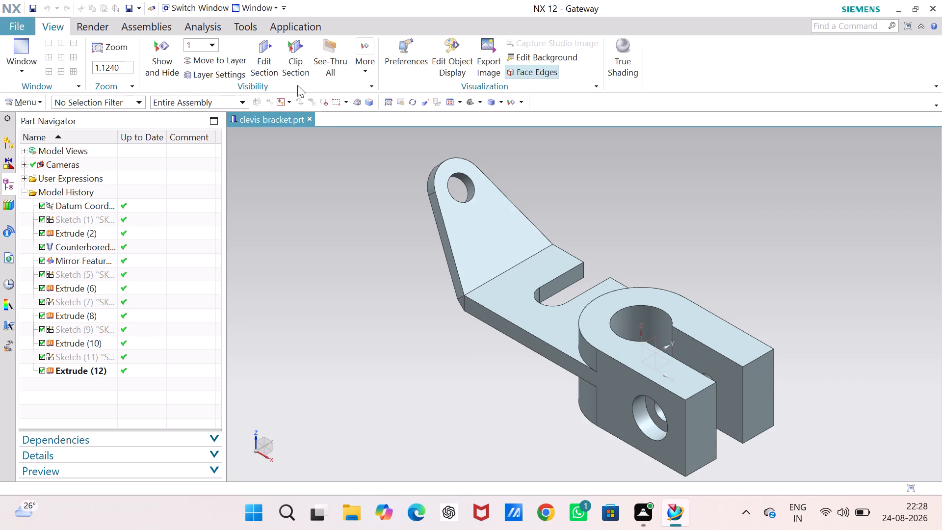
Create a drawing file of the clevis bracket from the A3 - Size template in millimetres, leaving the title block unfilled.
{"action": "left_click", "coordinate": [26, 23]}
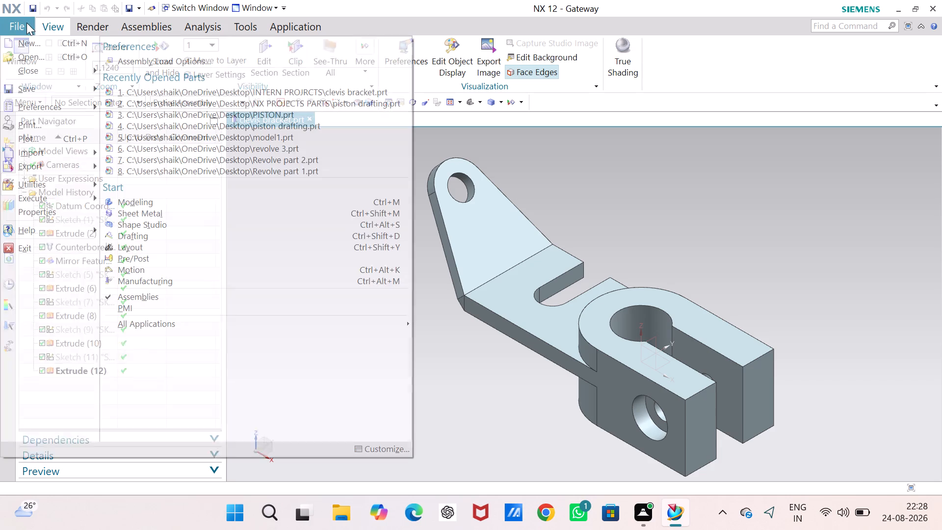
{"action": "left_click", "coordinate": [54, 43]}
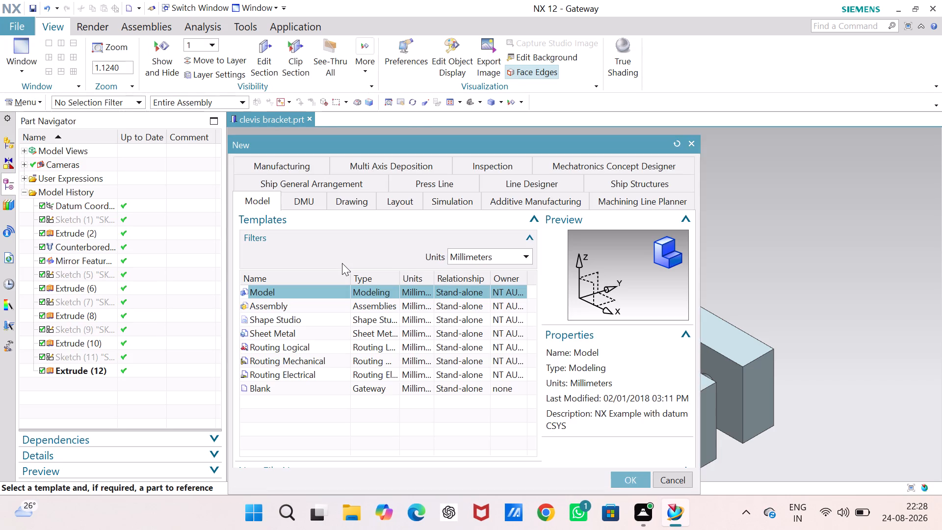
{"action": "left_click", "coordinate": [362, 200]}
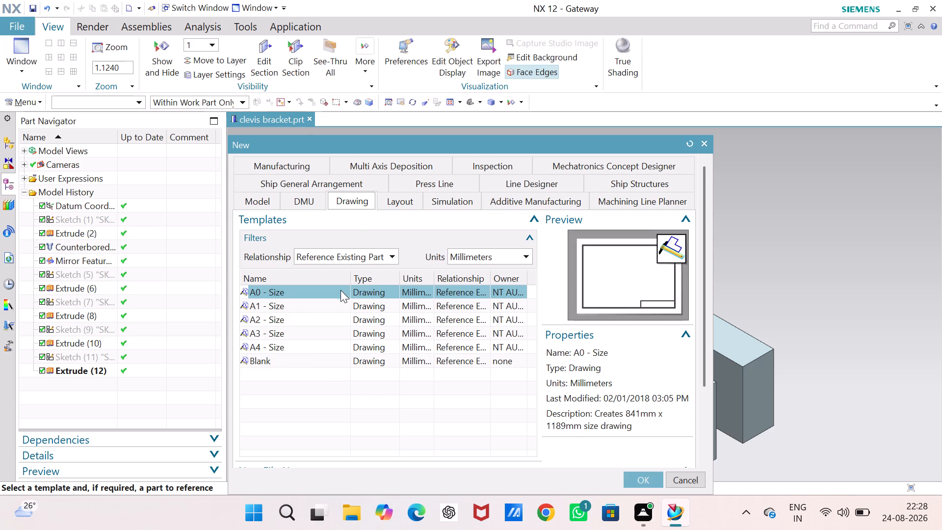
{"action": "left_click", "coordinate": [313, 333]}
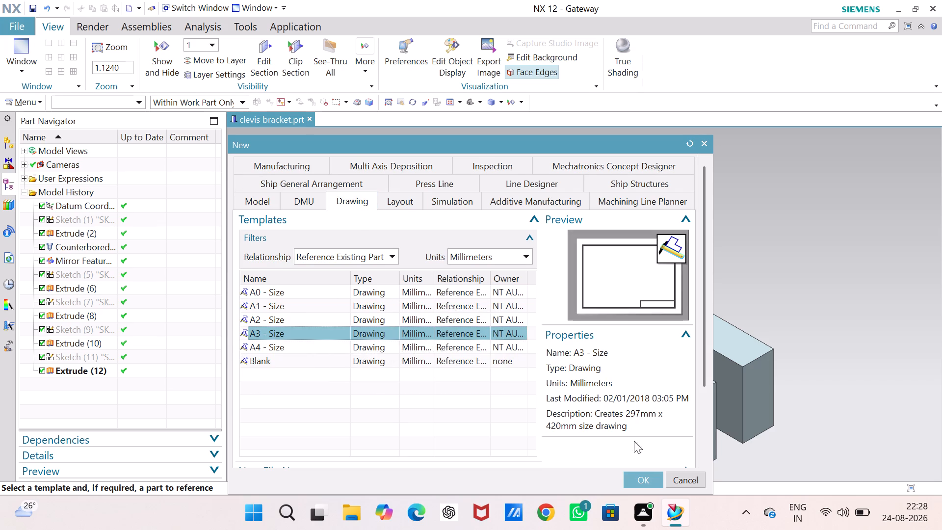
{"action": "left_click", "coordinate": [637, 475]}
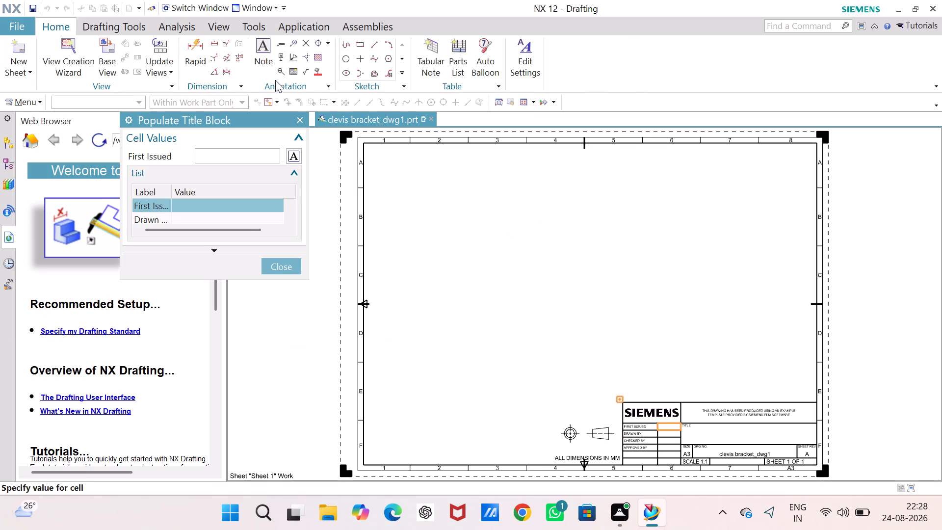
{"action": "left_click", "coordinate": [301, 120]}
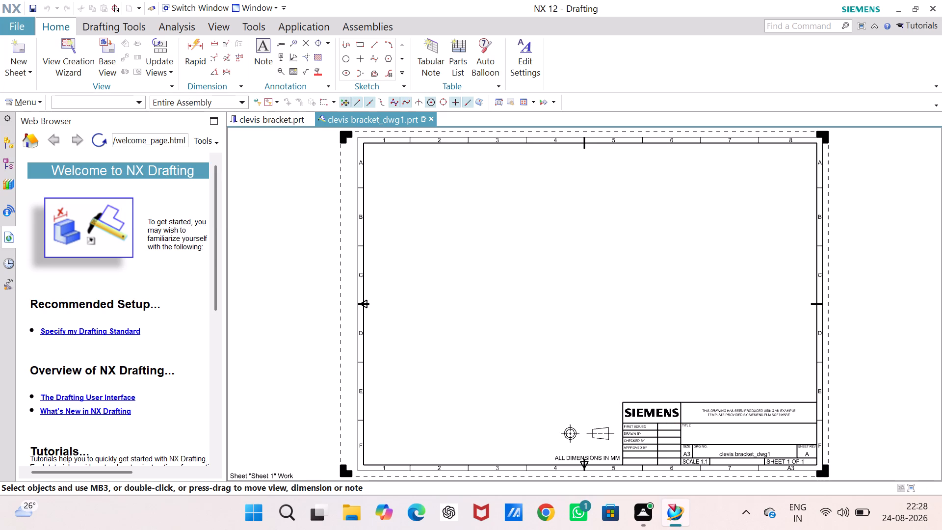
{"action": "left_click", "coordinate": [437, 361]}
{"action": "left_click", "coordinate": [421, 261]}
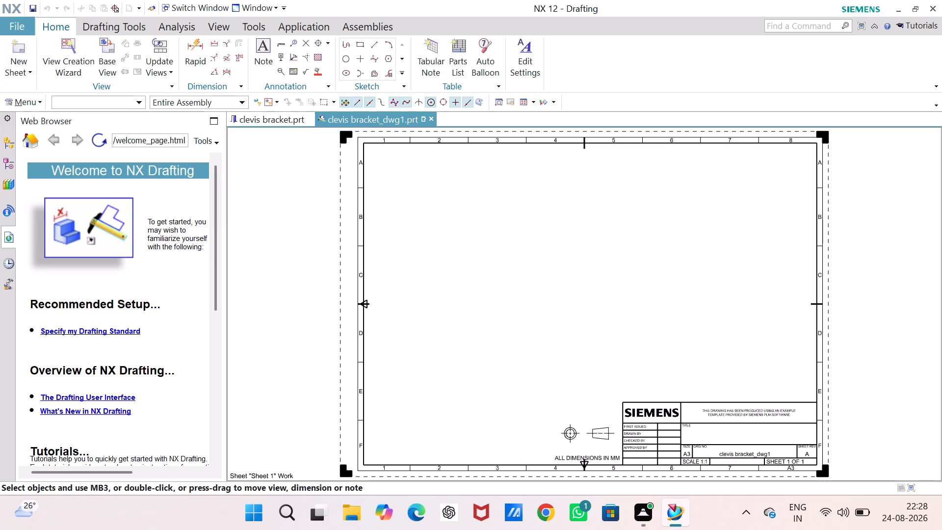
{"action": "left_click", "coordinate": [421, 261]}
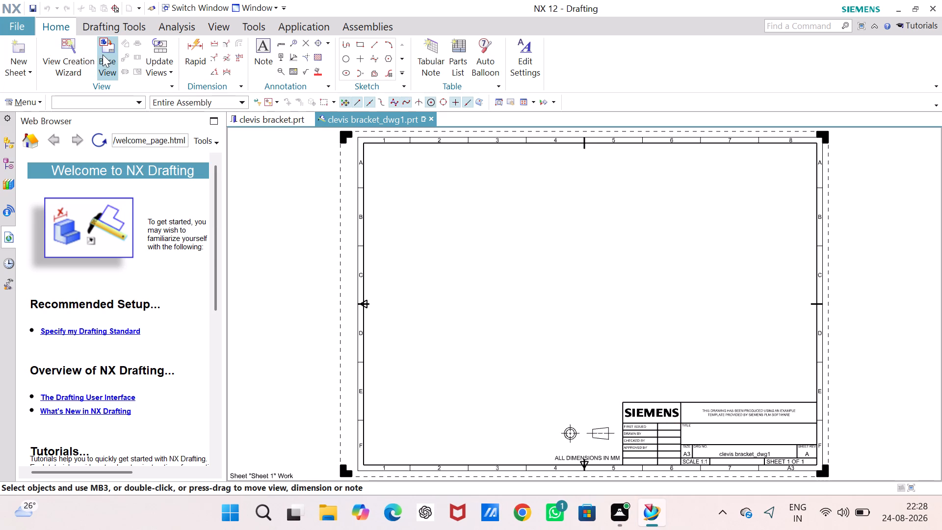
Create a front view of the clevis bracket with the View Creation Wizard and move it to the sheet's lower-left area.
{"action": "left_click", "coordinate": [73, 47]}
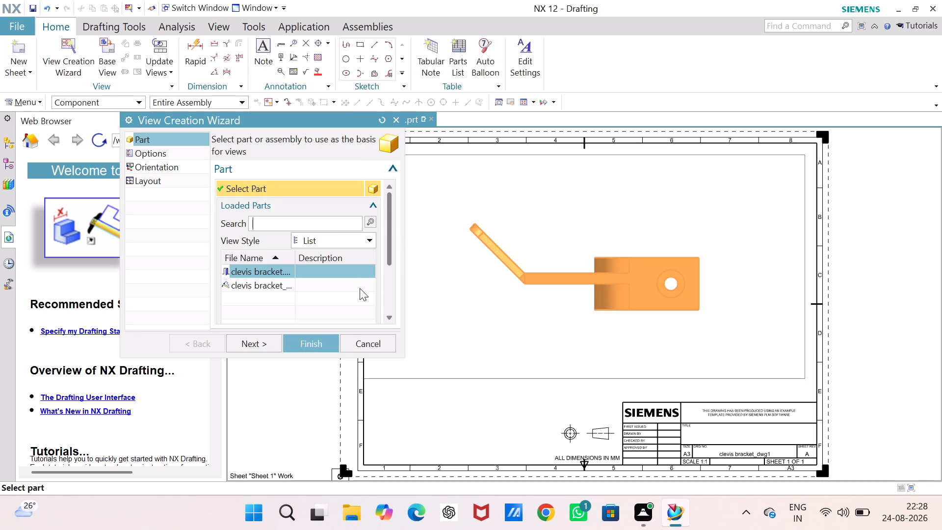
{"action": "left_click", "coordinate": [308, 340]}
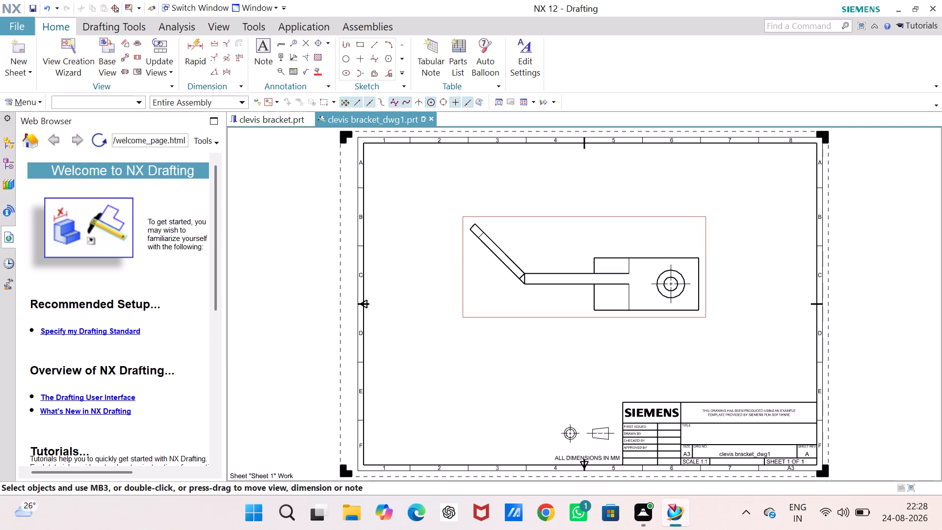
{"action": "left_click_drag", "start_coordinate": [463, 306], "coordinate": [396, 419]}
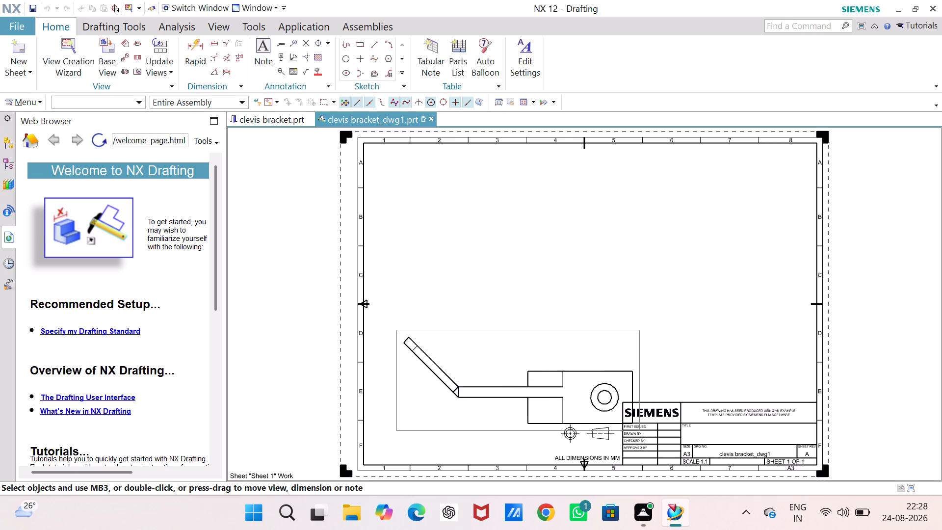
{"action": "left_click_drag", "start_coordinate": [396, 419], "coordinate": [382, 414]}
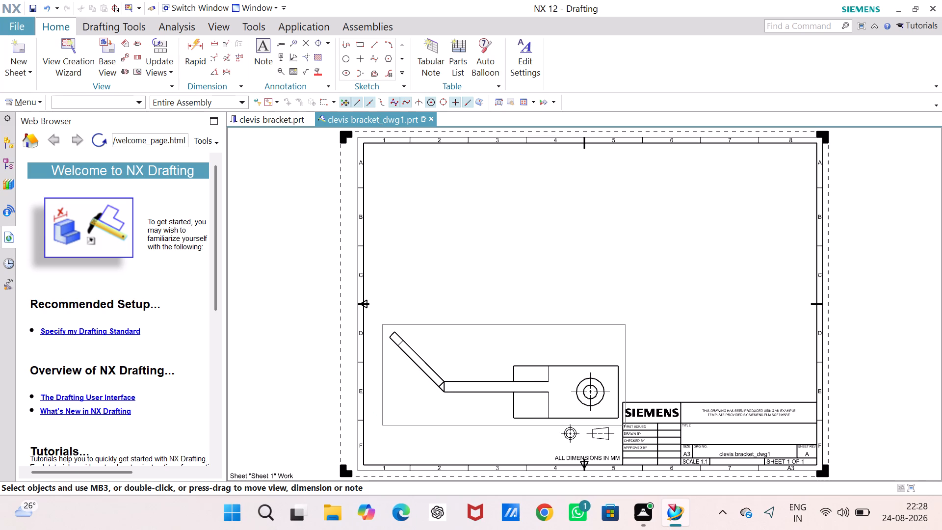
Add a projected top view directly above the front view.
{"action": "left_click", "coordinate": [126, 47]}
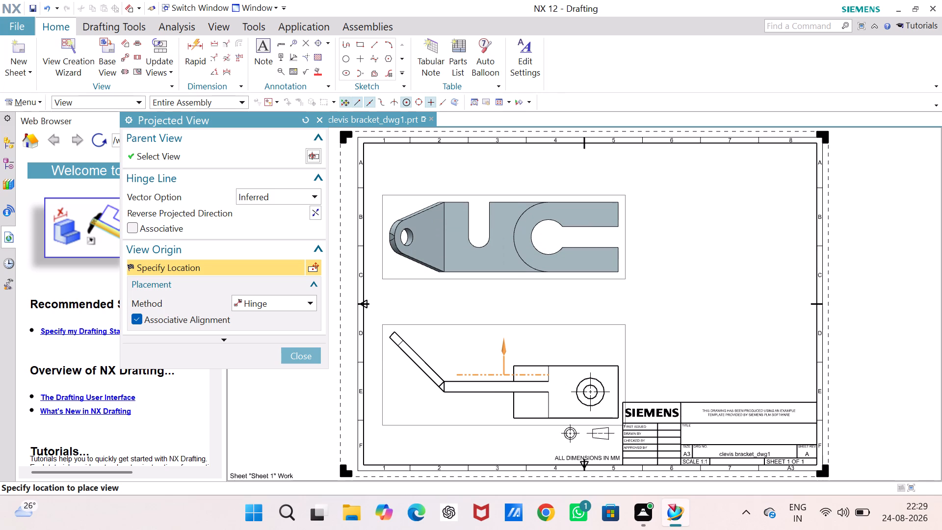
{"action": "left_click", "coordinate": [493, 237]}
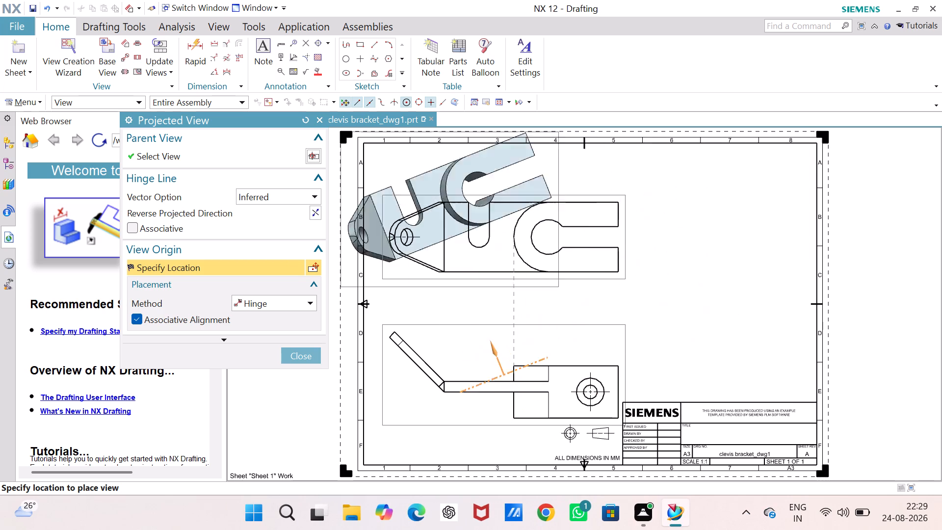
{"action": "left_click", "coordinate": [321, 121]}
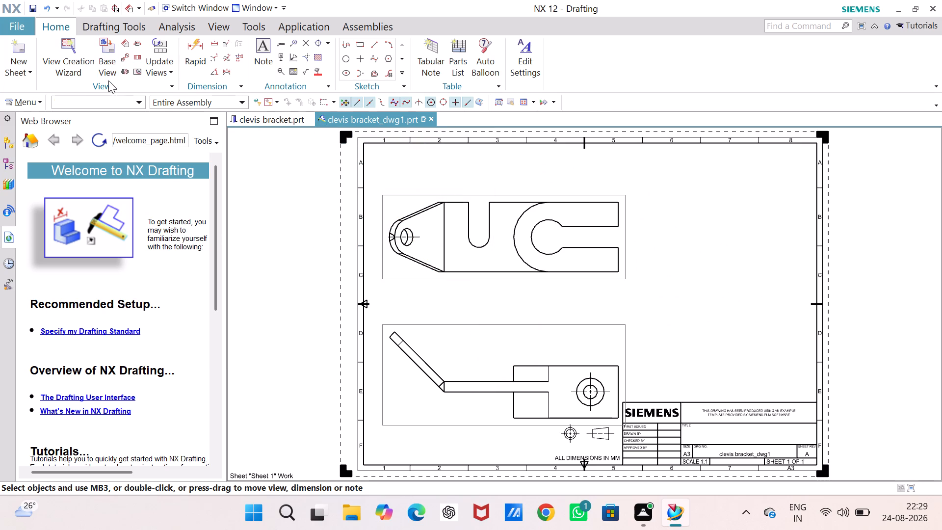
Place an isometric base view at 1:1 scale beside the two orthographic views, above the title block.
{"action": "left_click", "coordinate": [110, 61]}
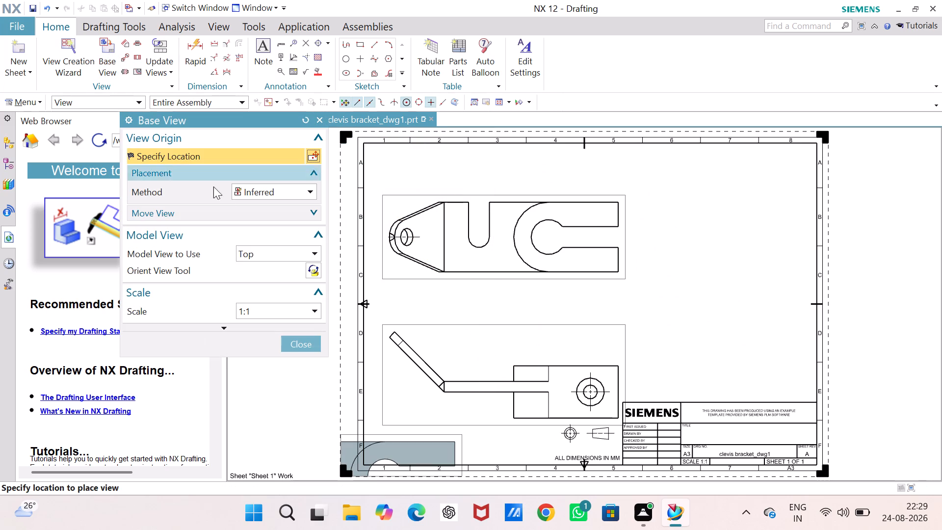
{"action": "left_click", "coordinate": [301, 251]}
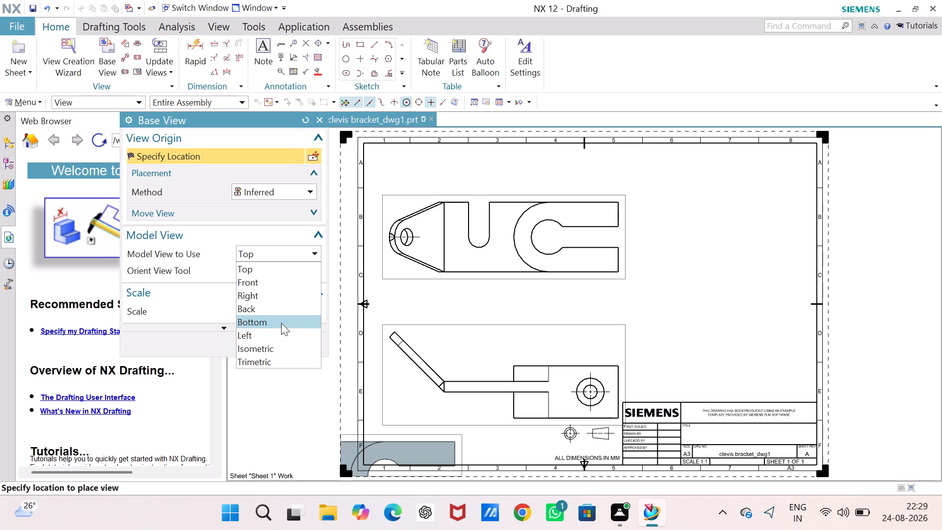
{"action": "left_click", "coordinate": [276, 345]}
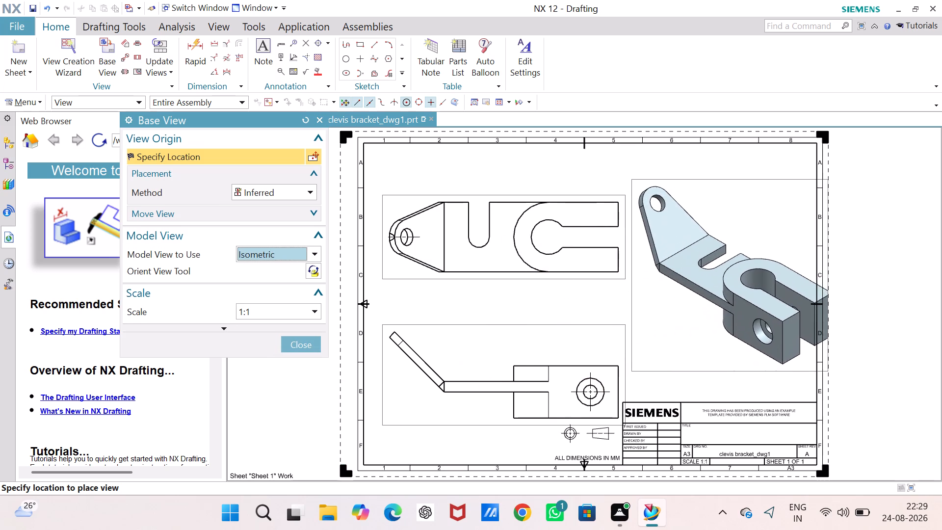
{"action": "left_click", "coordinate": [723, 280]}
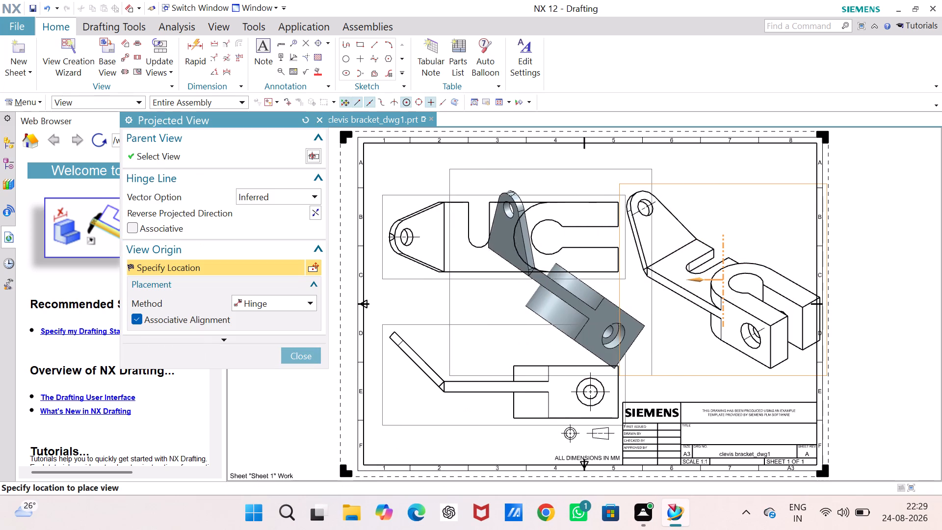
{"action": "key", "text": "Escape"}
{"action": "key", "text": "Escape"}
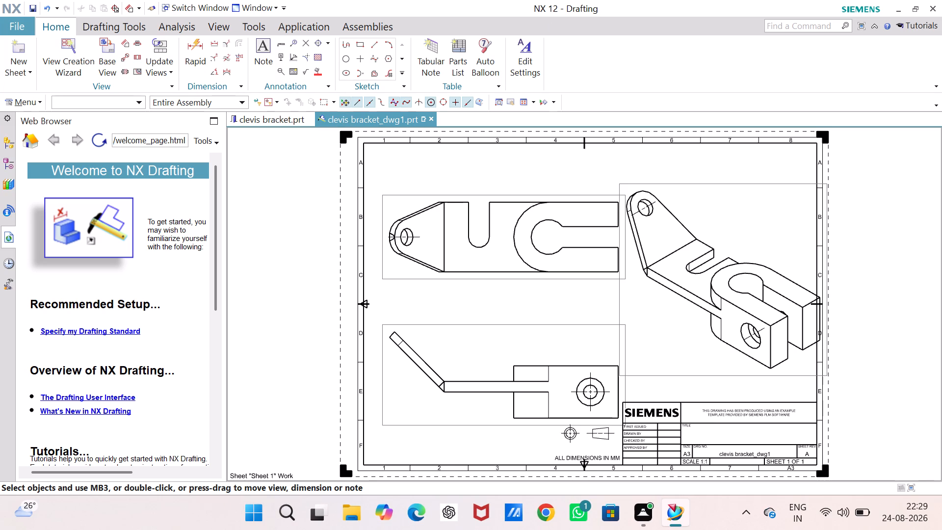
Set the isometric view's rendering style to Fully Shaded in its shading settings.
{"action": "left_click", "coordinate": [685, 186]}
{"action": "right_click", "coordinate": [685, 186]}
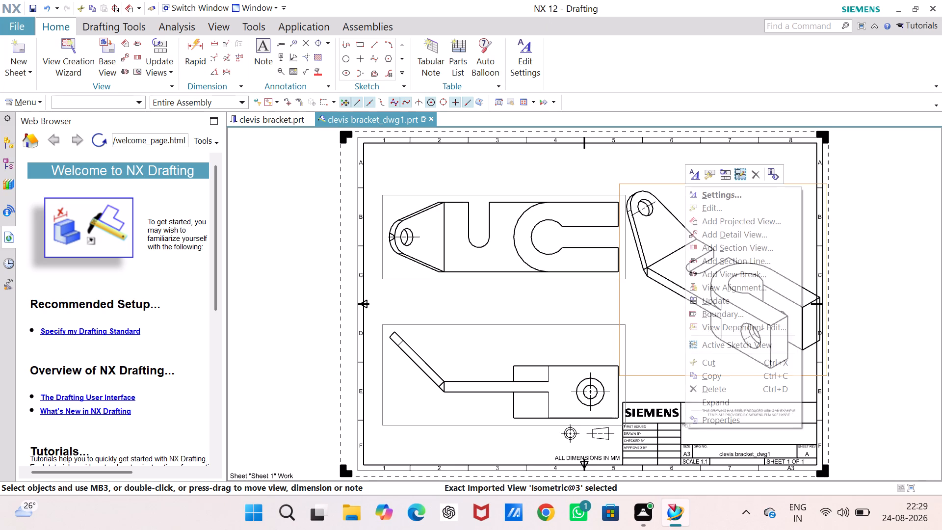
{"action": "left_click", "coordinate": [714, 190]}
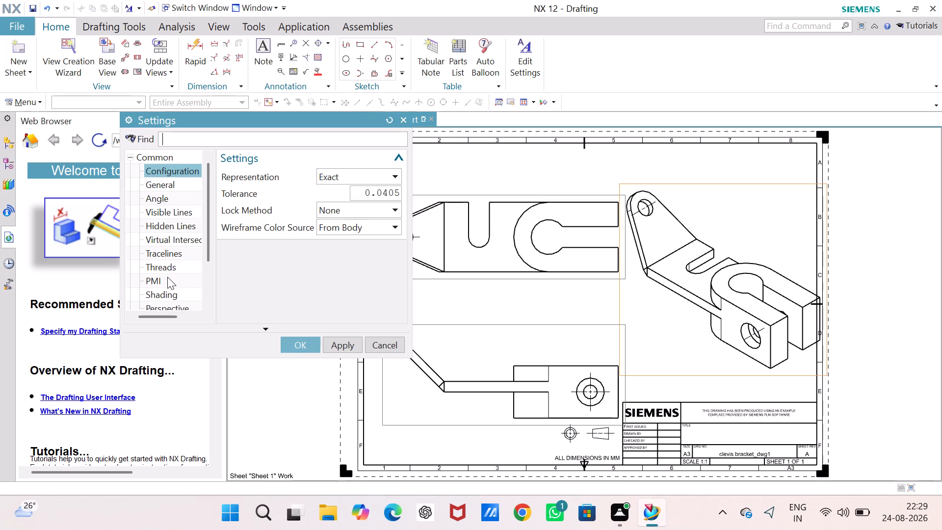
{"action": "left_click", "coordinate": [179, 294]}
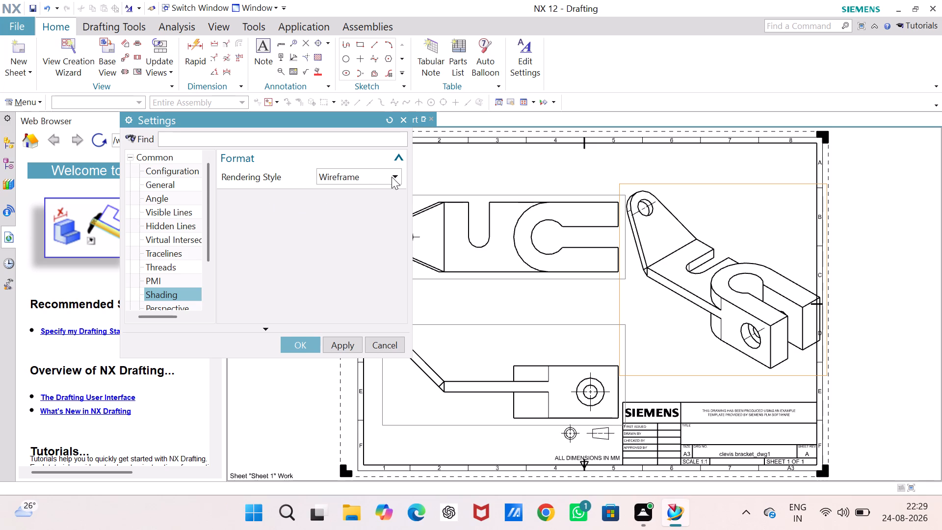
{"action": "left_click", "coordinate": [392, 177]}
{"action": "left_click", "coordinate": [374, 192]}
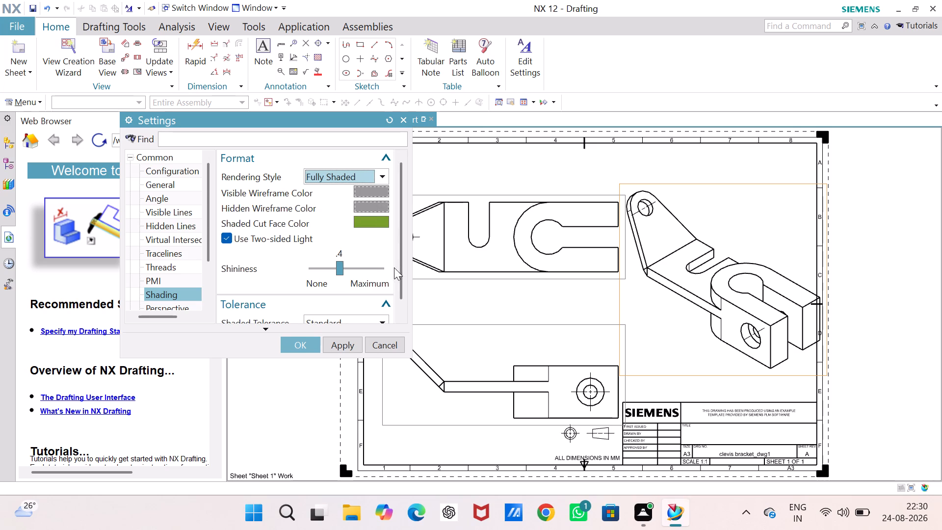
Set the isometric view's shaded cut face colour to Cyan and its hidden wireframe colour to blue, and apply the settings.
{"action": "left_click", "coordinate": [364, 219]}
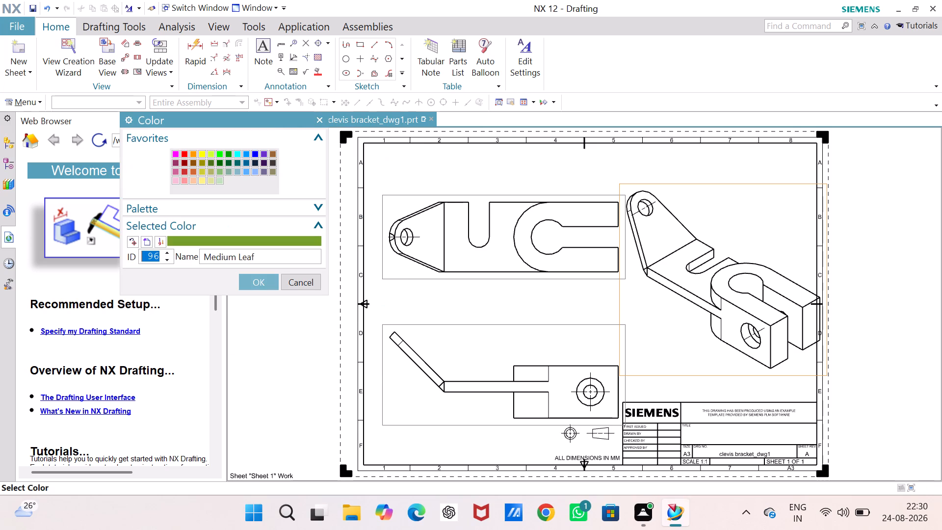
{"action": "left_click", "coordinate": [235, 154]}
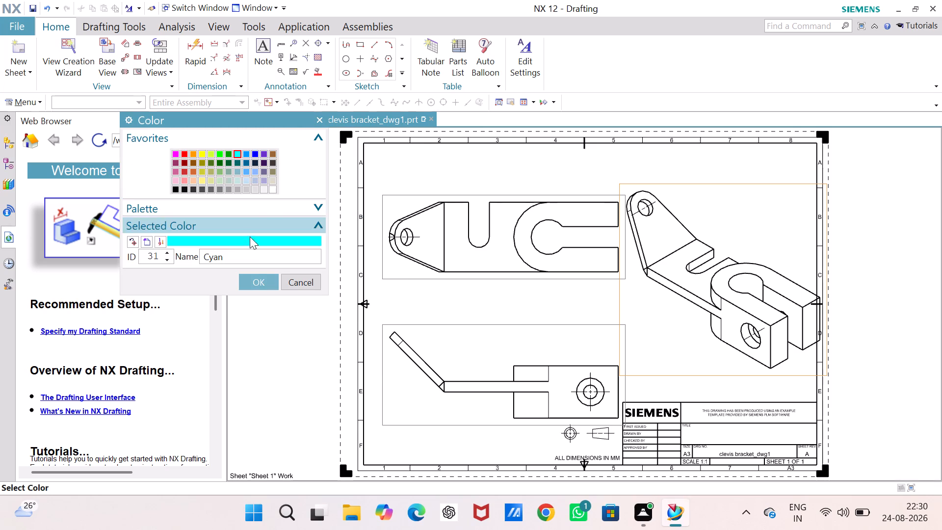
{"action": "left_click", "coordinate": [257, 277]}
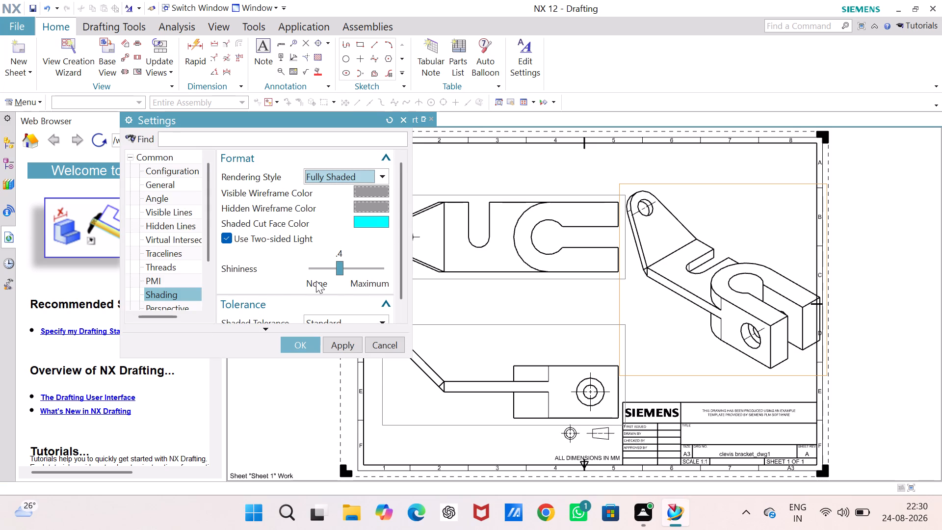
{"action": "left_click", "coordinate": [370, 205]}
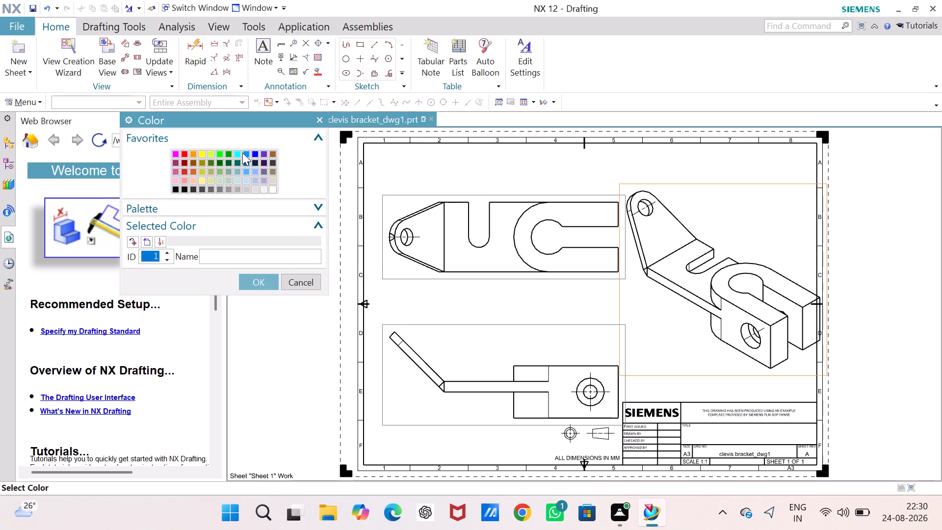
{"action": "left_click", "coordinate": [243, 153]}
{"action": "left_click", "coordinate": [258, 279]}
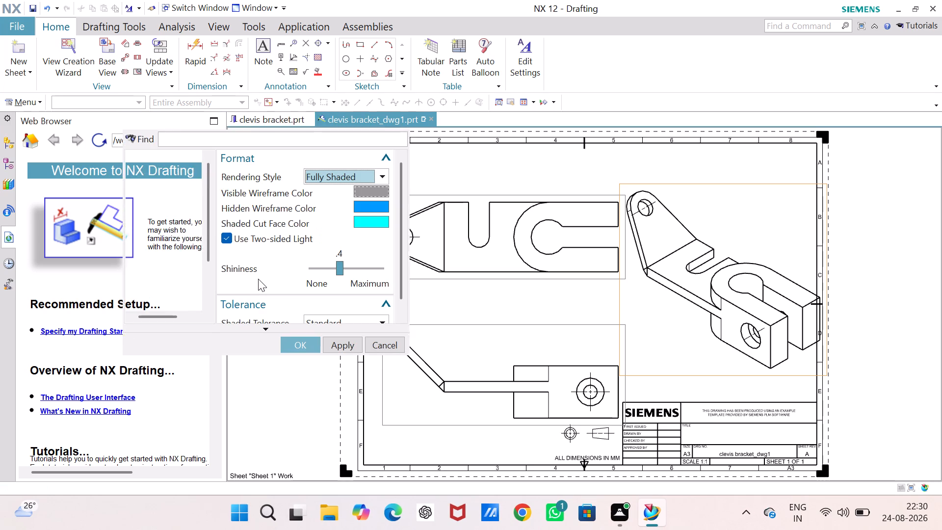
{"action": "left_click", "coordinate": [306, 344]}
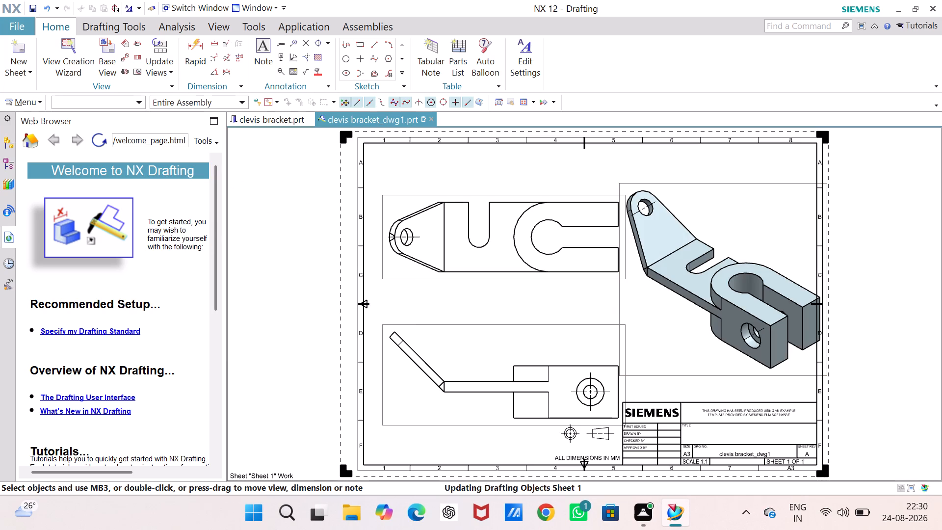
{"action": "left_click", "coordinate": [644, 325]}
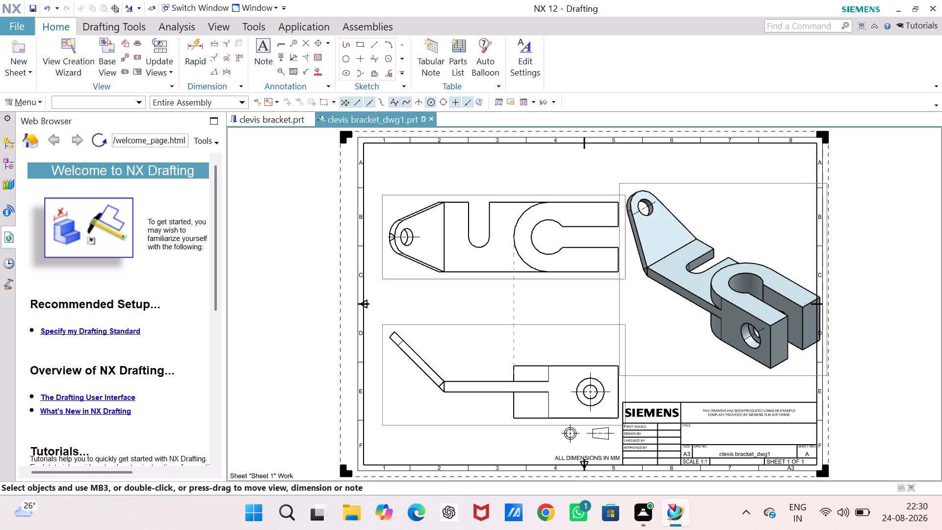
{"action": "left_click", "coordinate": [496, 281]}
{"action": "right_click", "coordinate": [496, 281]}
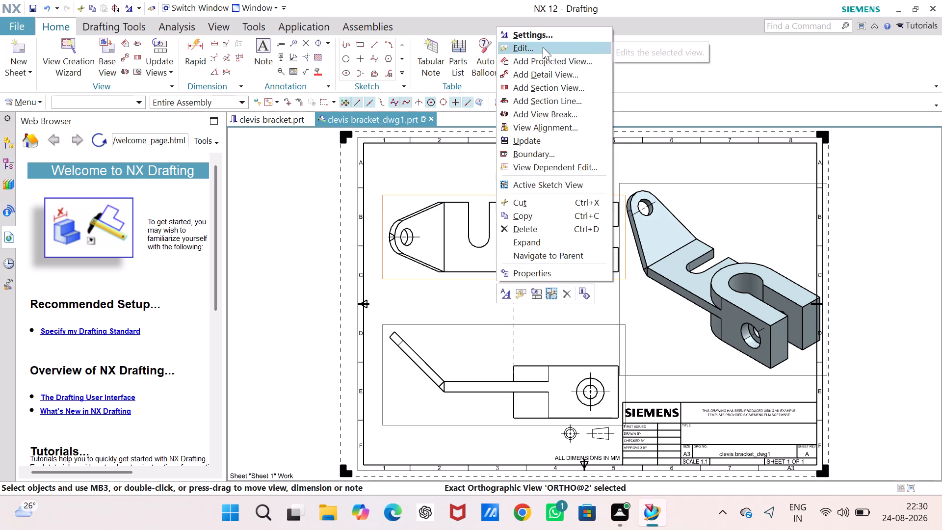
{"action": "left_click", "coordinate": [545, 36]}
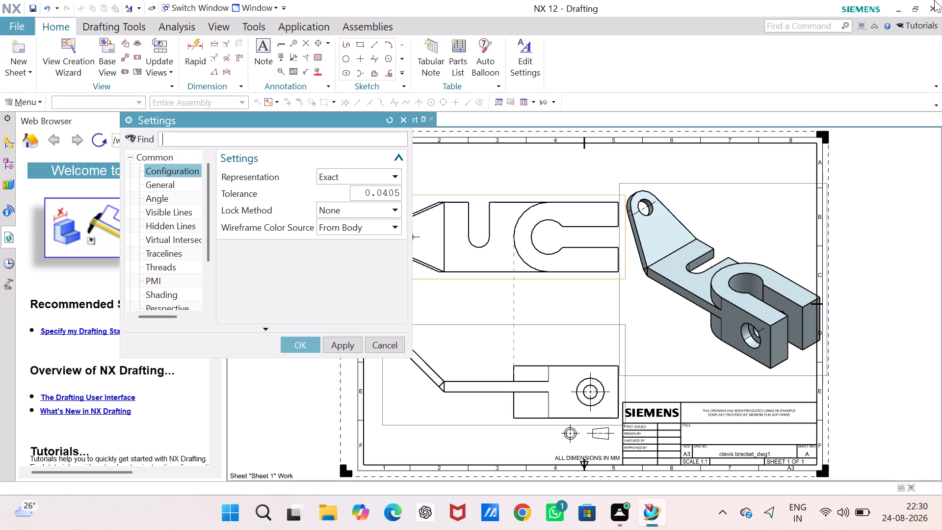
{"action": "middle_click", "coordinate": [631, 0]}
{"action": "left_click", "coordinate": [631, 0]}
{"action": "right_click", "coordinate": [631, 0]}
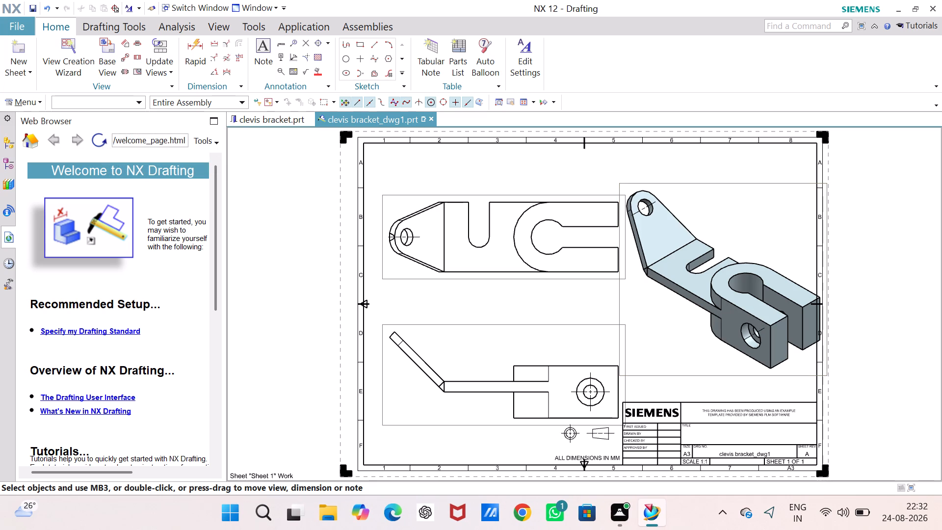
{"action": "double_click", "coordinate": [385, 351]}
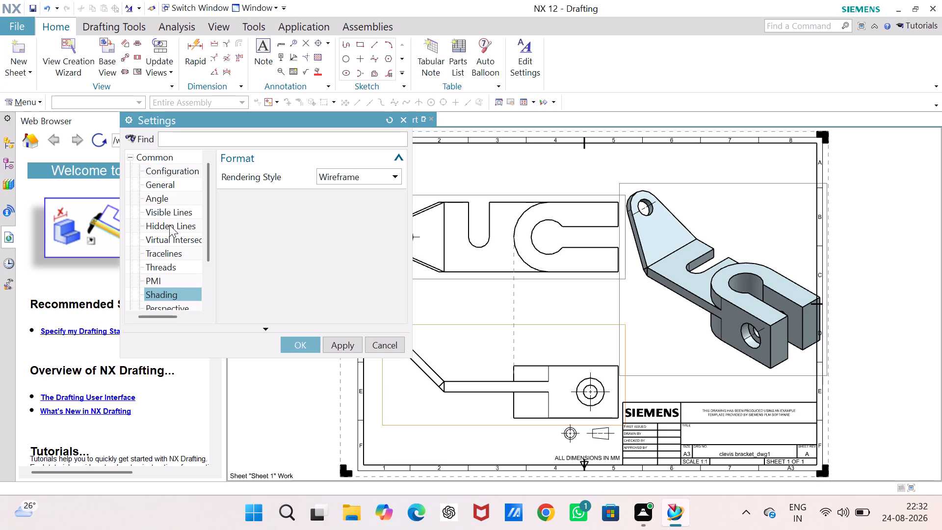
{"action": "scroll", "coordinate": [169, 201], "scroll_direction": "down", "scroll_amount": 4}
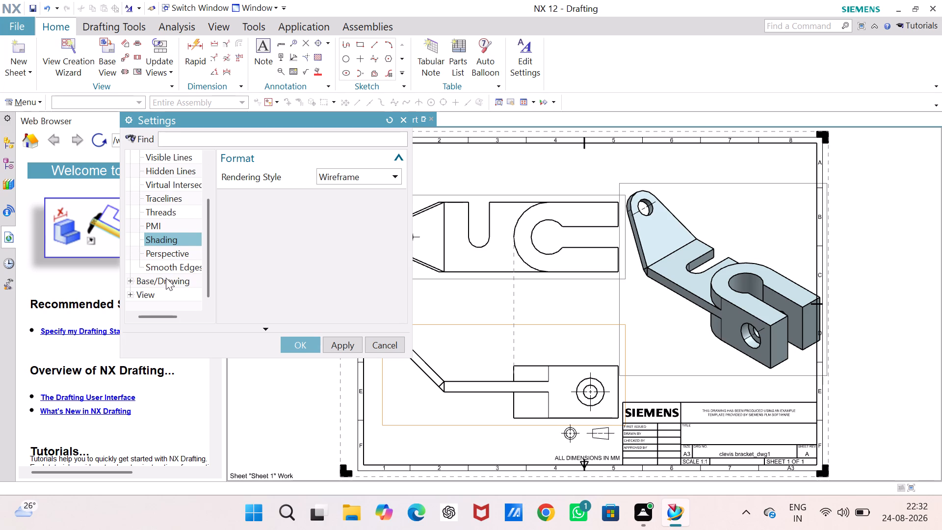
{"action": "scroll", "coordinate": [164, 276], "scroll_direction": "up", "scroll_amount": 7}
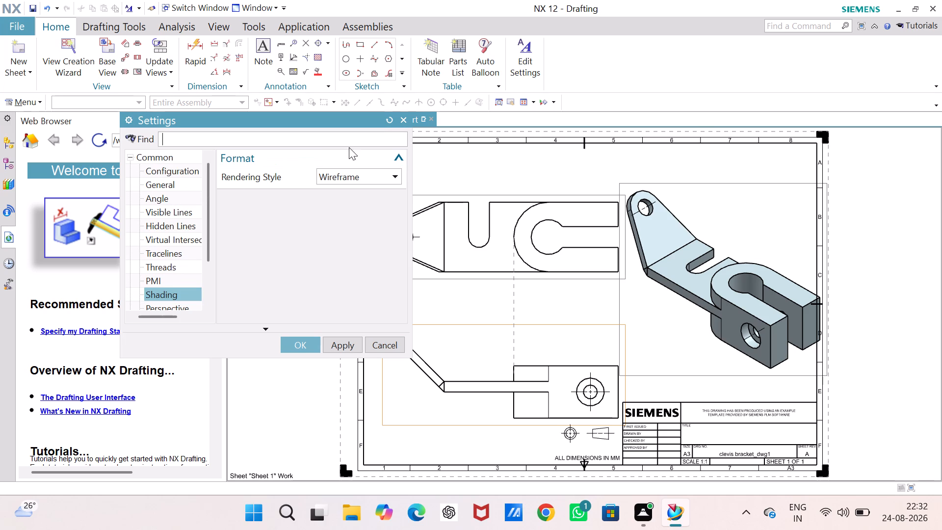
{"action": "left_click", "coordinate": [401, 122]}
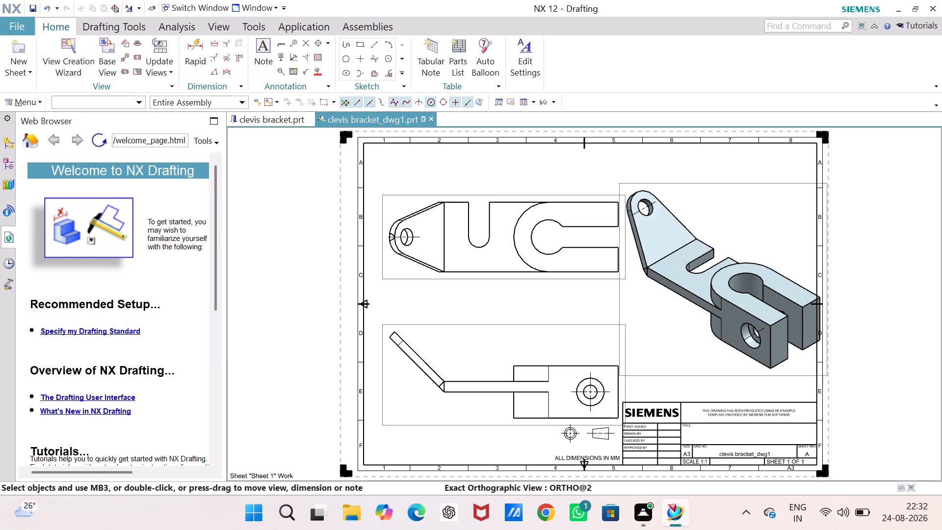
Delete the front view and the projected top view, keeping the shaded isometric view on the sheet.
{"action": "left_click", "coordinate": [380, 353]}
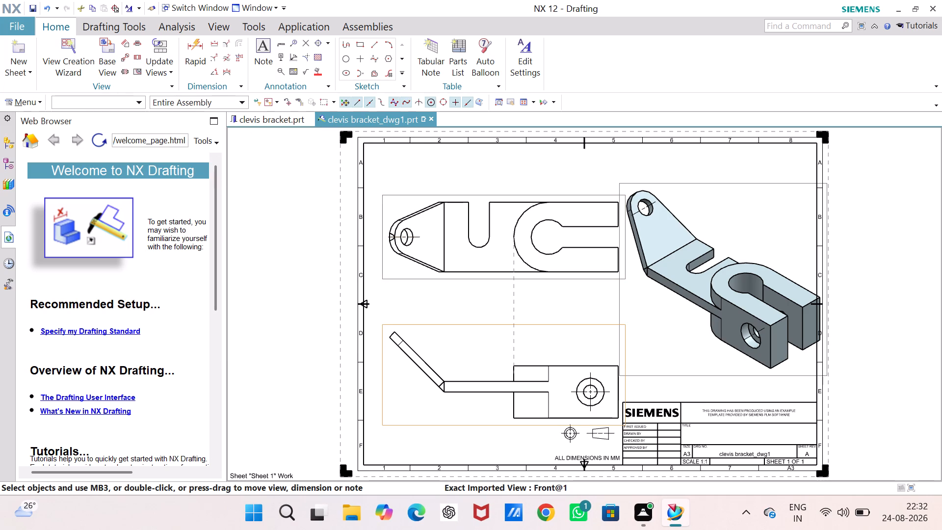
{"action": "right_click", "coordinate": [380, 353]}
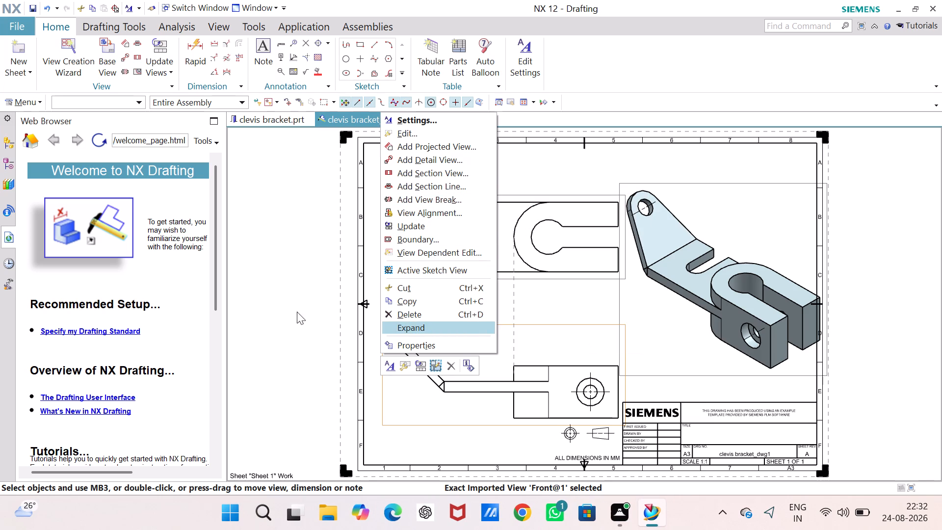
{"action": "left_click", "coordinate": [283, 298]}
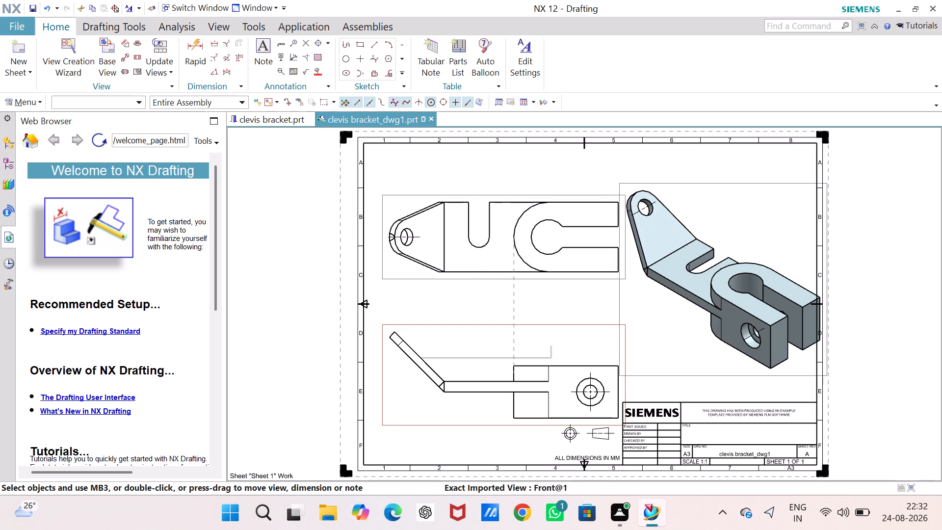
{"action": "left_click", "coordinate": [388, 279]}
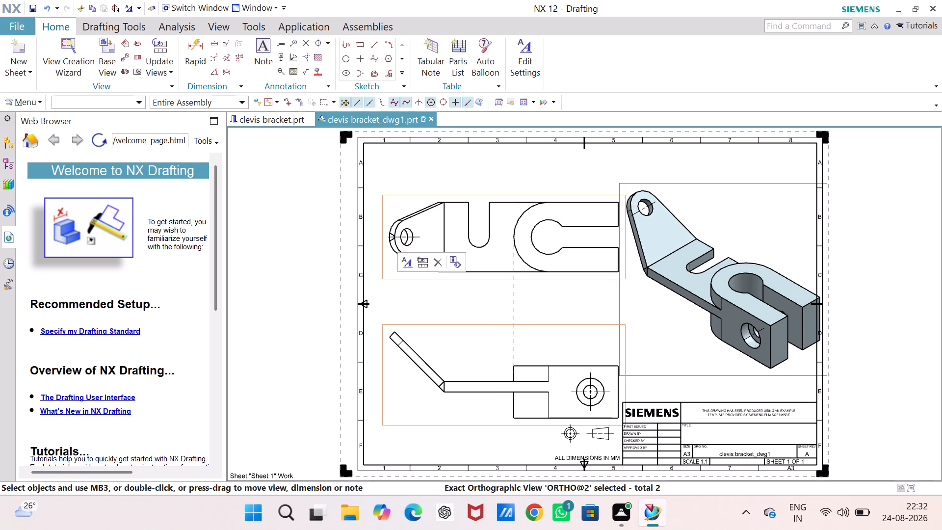
{"action": "left_click", "coordinate": [385, 268]}
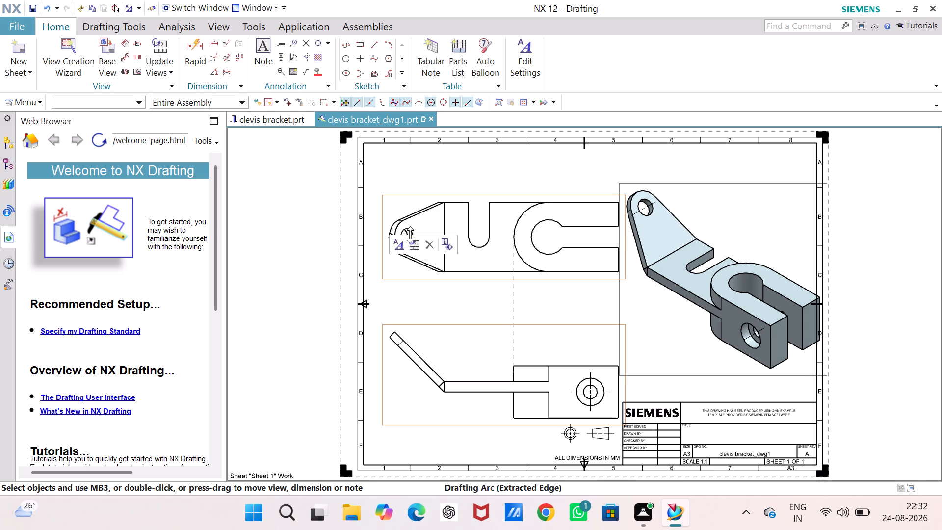
{"action": "left_click", "coordinate": [418, 216]}
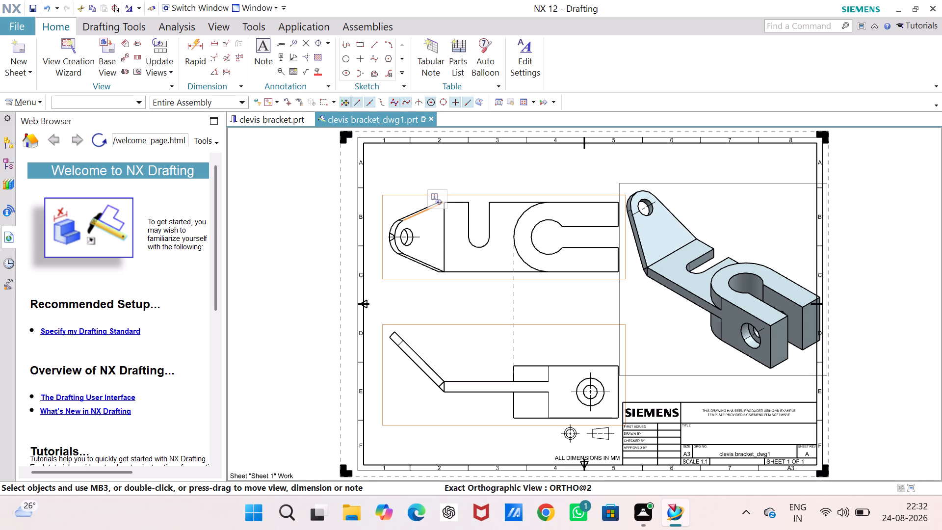
{"action": "left_click", "coordinate": [384, 231]}
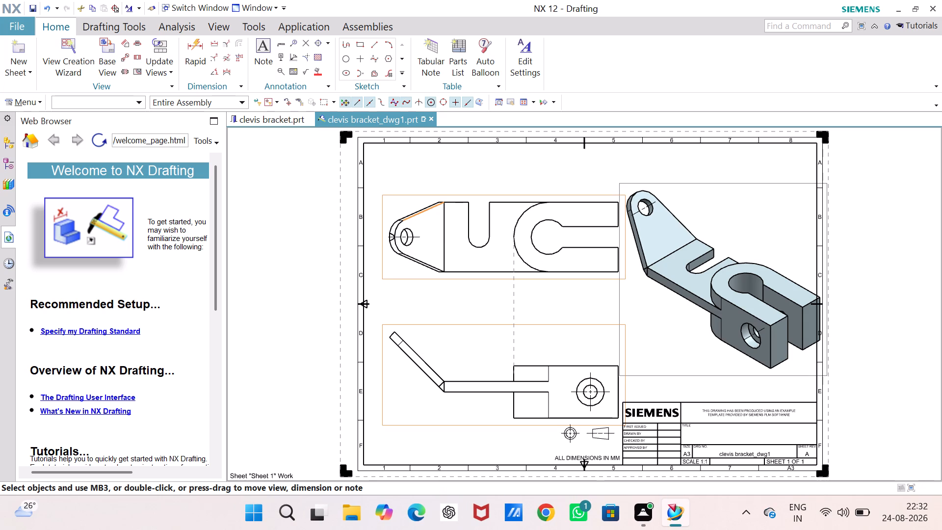
{"action": "key", "text": "Delete"}
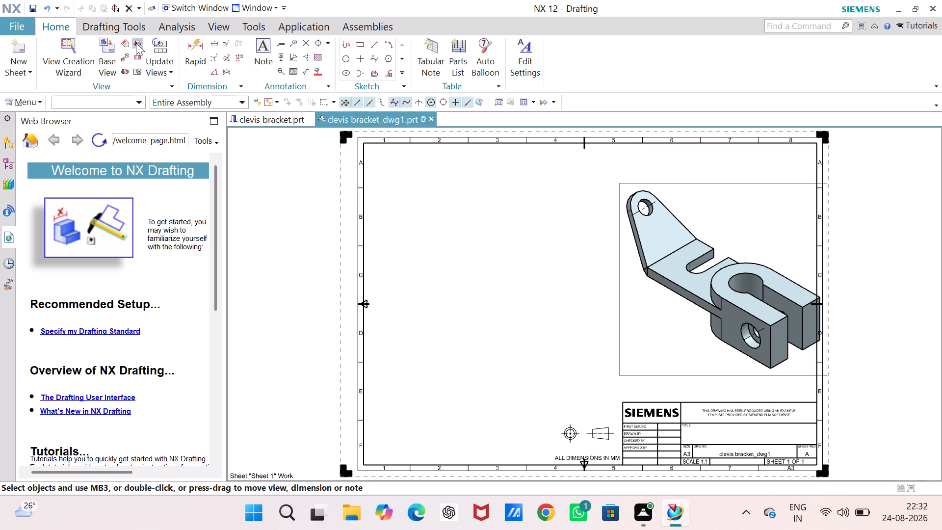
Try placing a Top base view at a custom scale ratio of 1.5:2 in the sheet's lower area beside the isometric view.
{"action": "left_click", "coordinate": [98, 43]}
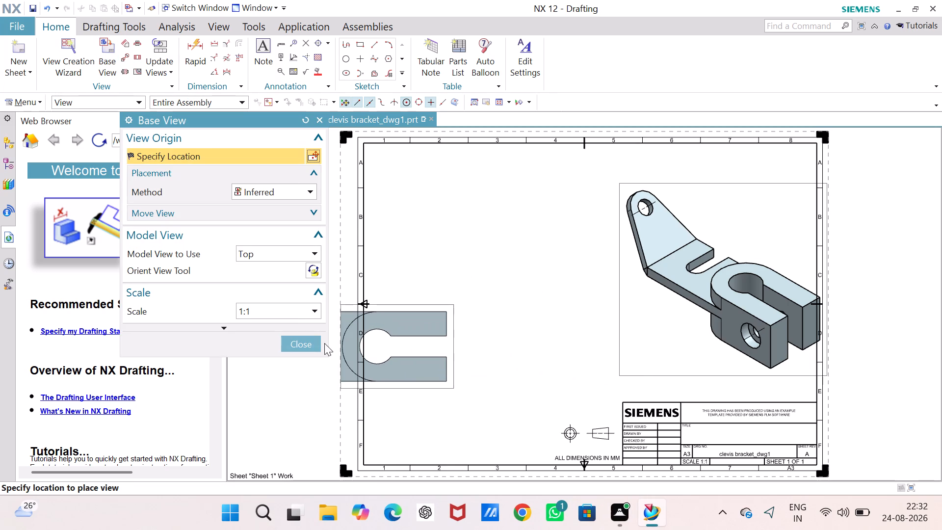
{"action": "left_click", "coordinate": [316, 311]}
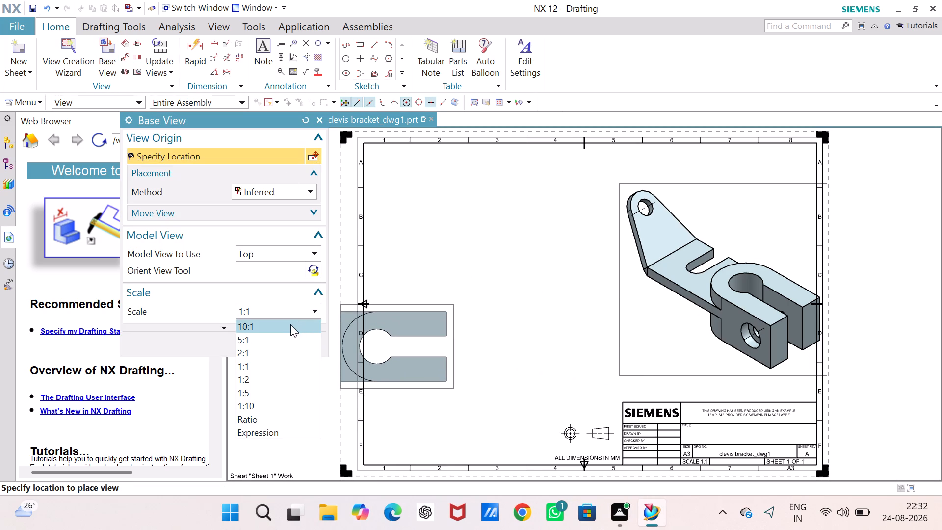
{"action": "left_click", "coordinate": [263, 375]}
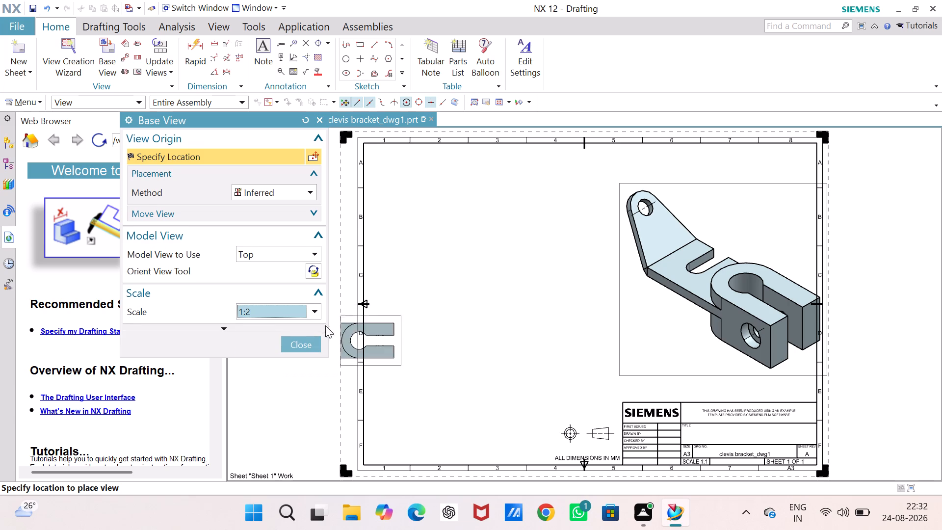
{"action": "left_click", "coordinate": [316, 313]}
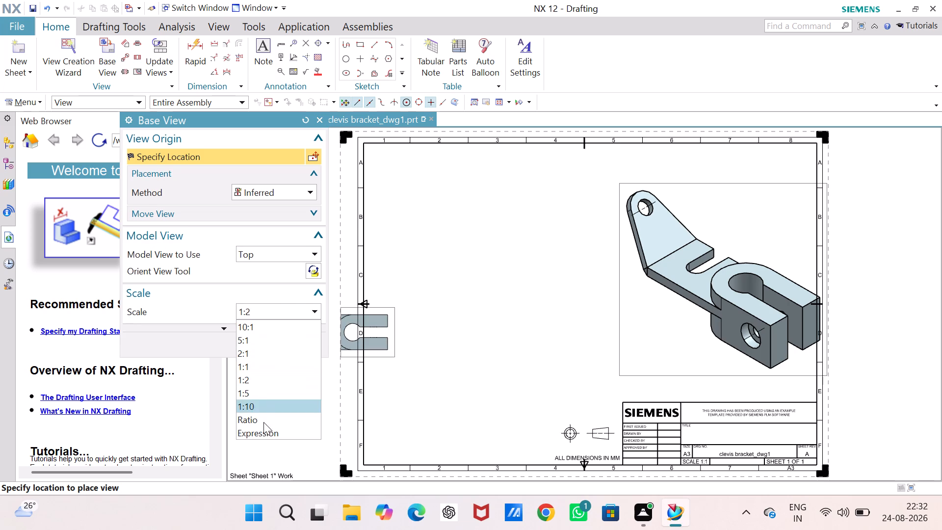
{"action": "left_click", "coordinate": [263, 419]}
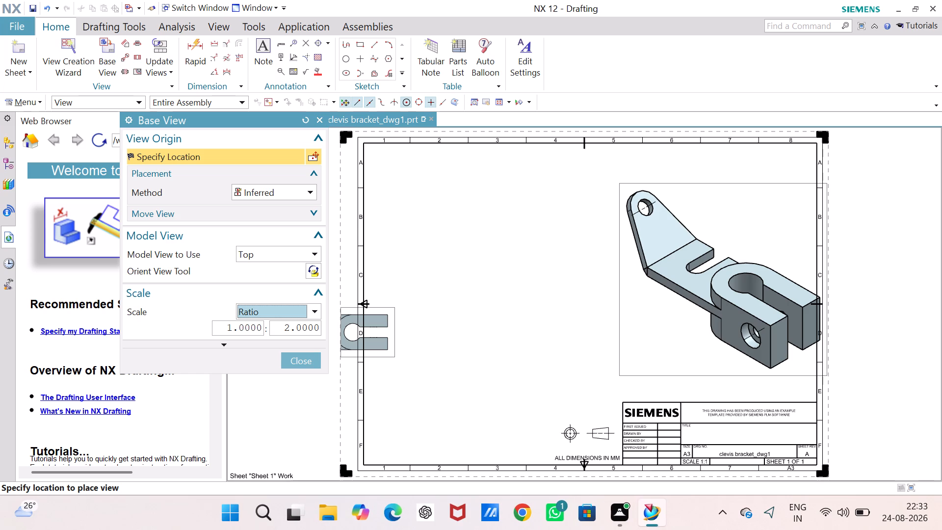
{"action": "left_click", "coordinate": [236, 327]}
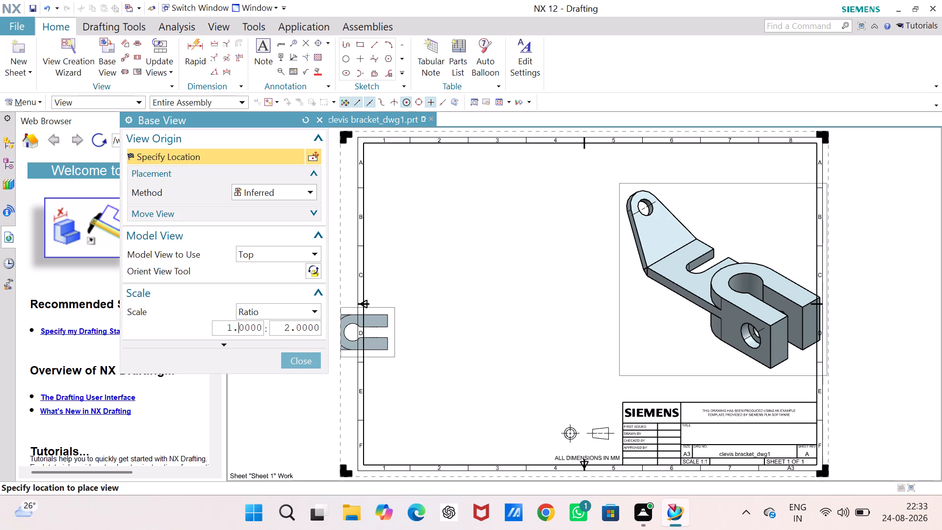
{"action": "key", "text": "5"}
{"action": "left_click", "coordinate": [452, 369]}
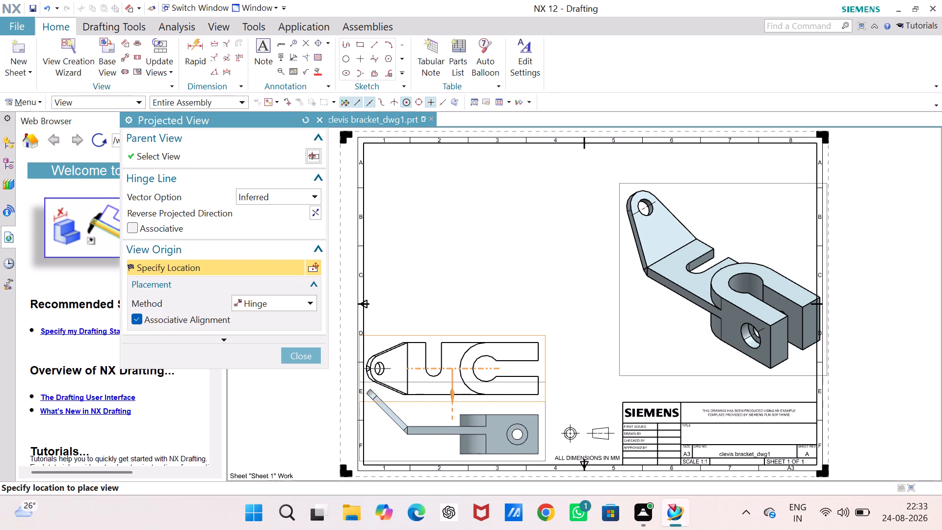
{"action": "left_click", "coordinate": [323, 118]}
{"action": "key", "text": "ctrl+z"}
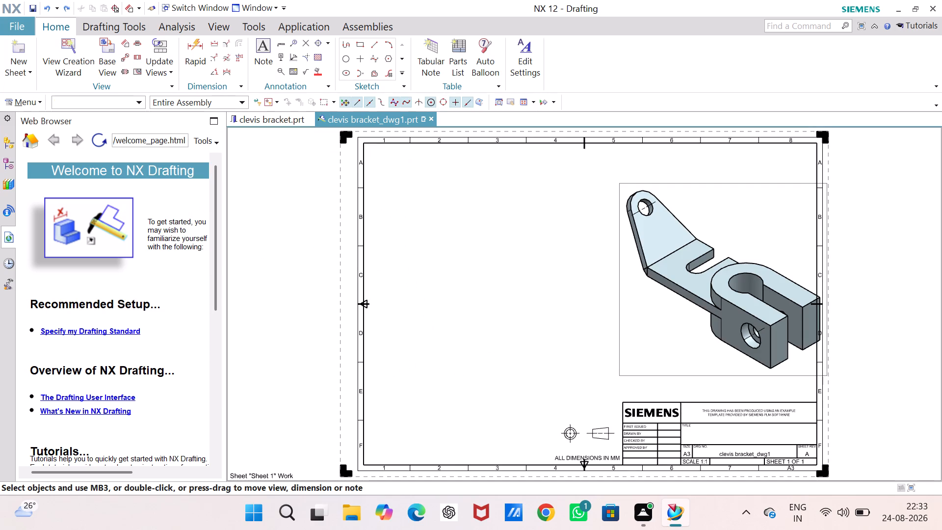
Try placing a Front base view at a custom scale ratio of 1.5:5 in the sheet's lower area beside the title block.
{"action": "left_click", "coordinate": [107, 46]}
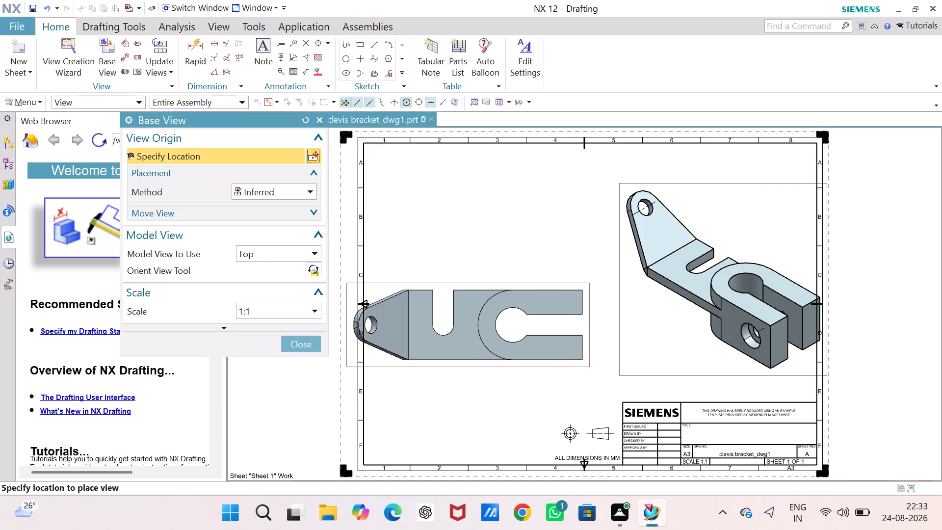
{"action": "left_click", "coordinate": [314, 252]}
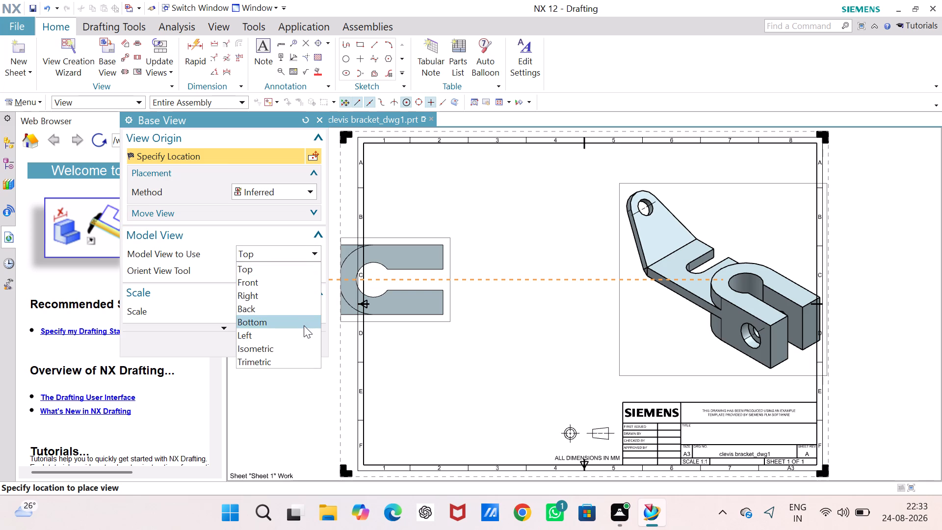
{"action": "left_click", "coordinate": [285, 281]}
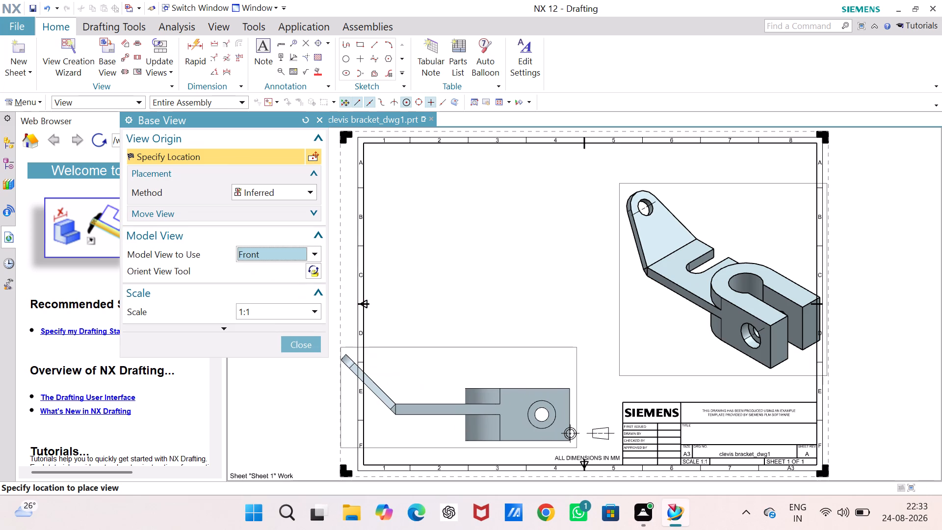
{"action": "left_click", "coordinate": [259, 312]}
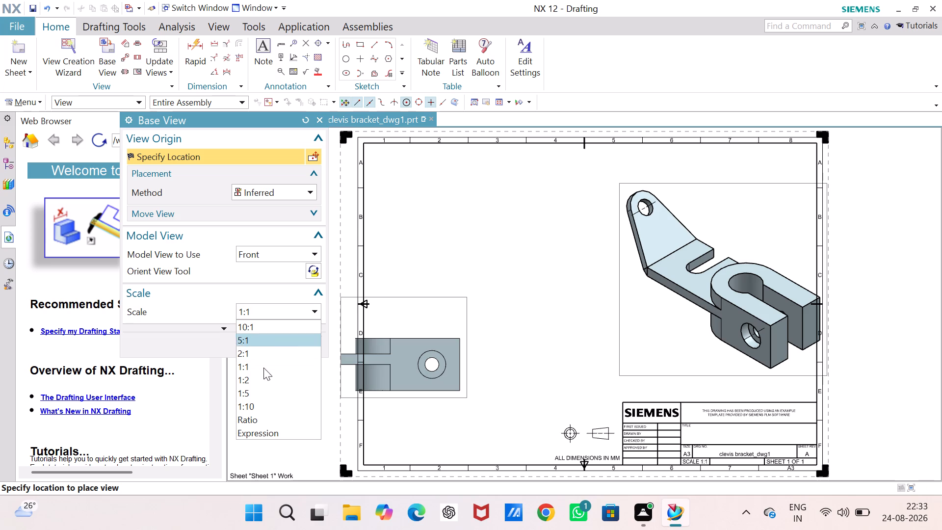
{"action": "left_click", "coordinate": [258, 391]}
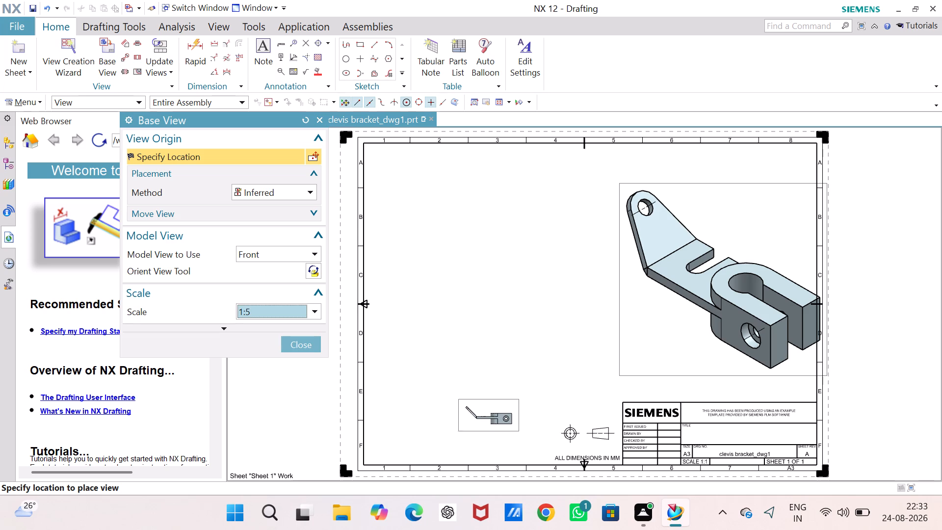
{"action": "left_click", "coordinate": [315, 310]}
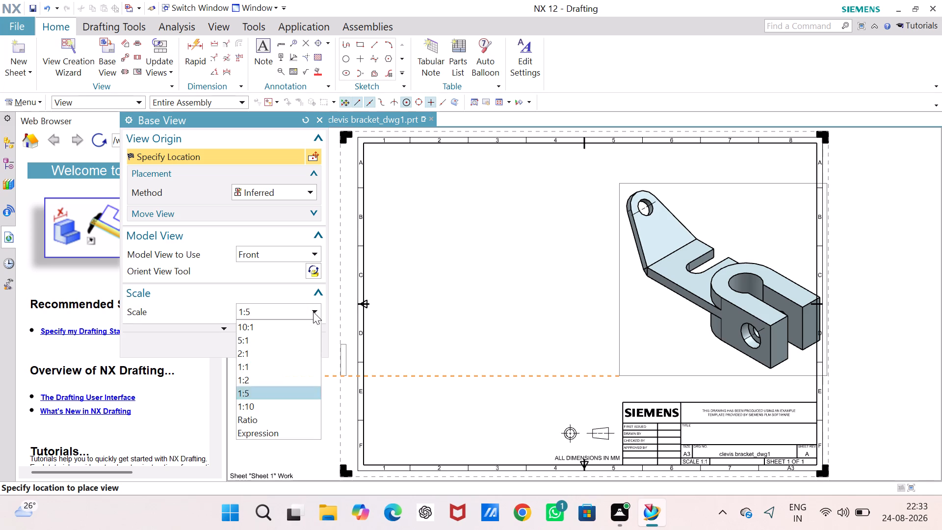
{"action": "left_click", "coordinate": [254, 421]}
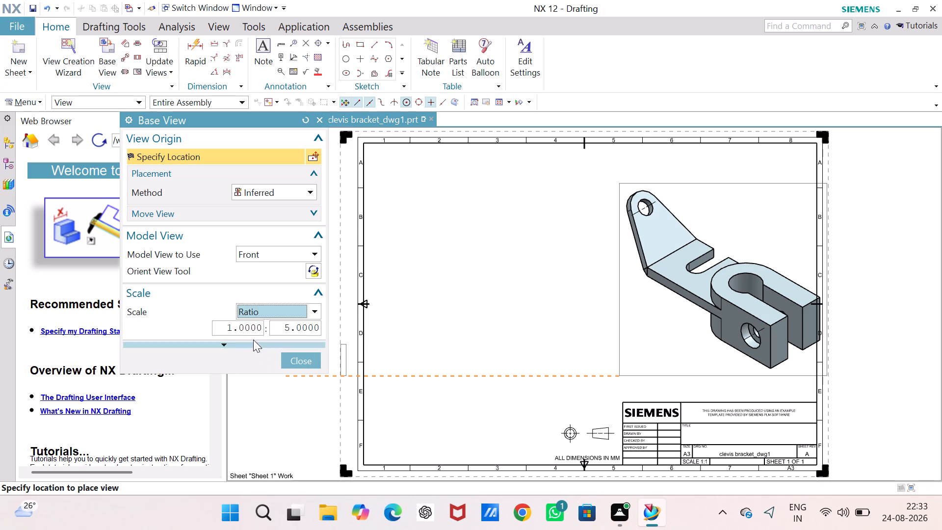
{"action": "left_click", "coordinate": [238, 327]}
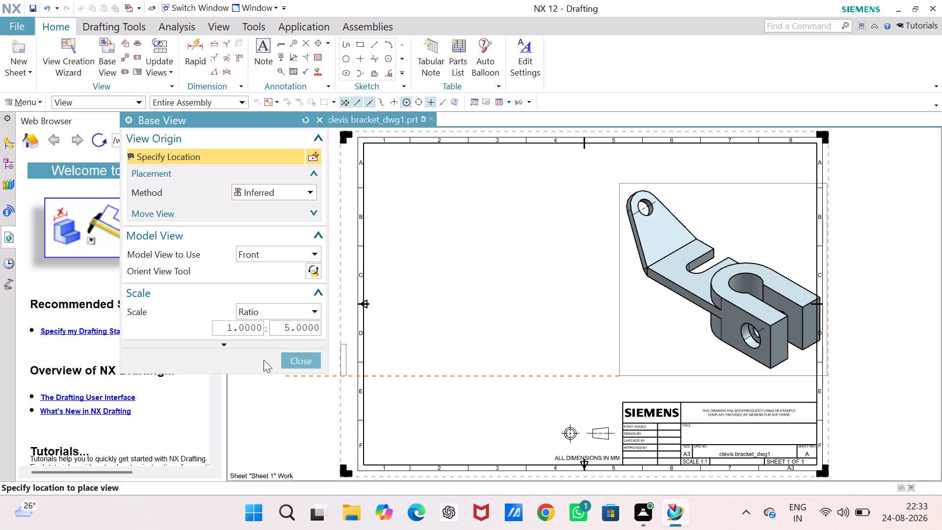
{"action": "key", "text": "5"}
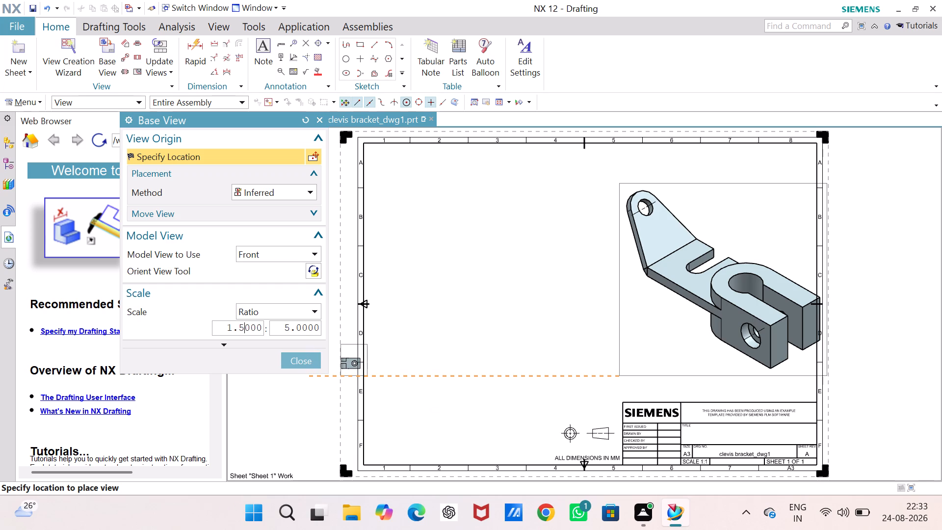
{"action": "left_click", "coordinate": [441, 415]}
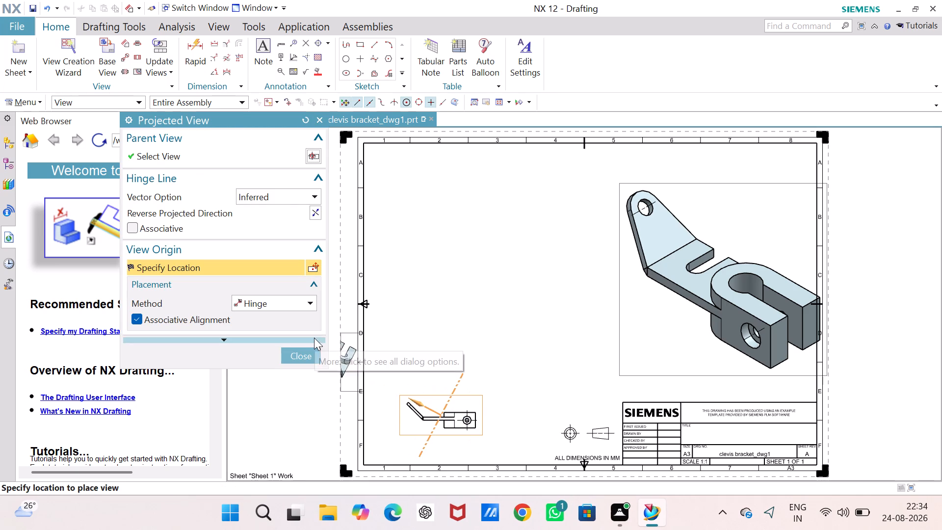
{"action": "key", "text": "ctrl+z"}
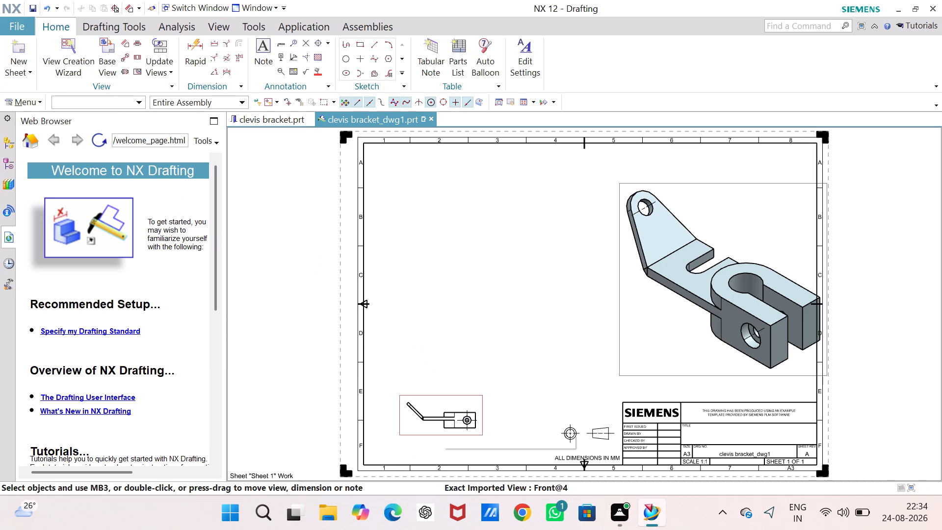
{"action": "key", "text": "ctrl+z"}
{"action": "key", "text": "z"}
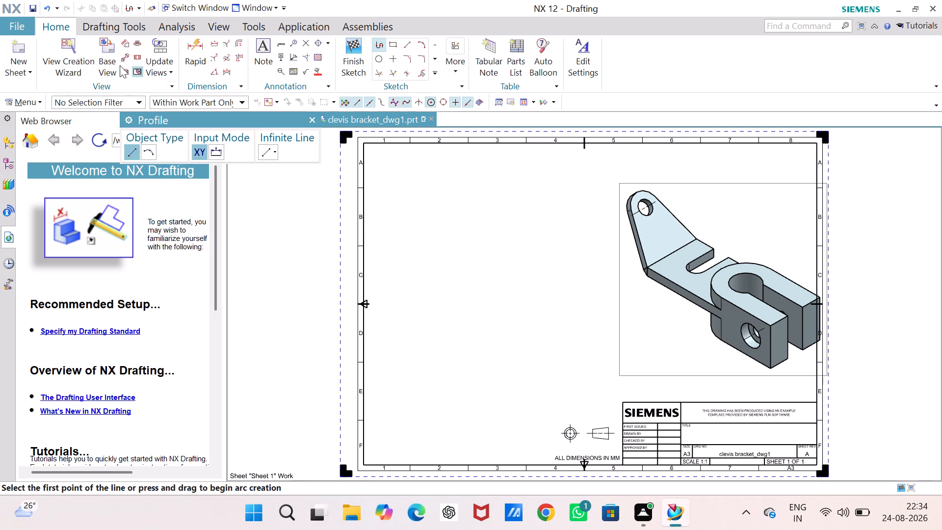
Place a Front base view at a custom scale ratio of 1.5:2 in the sheet's lower area beside the title block.
{"action": "left_click", "coordinate": [106, 51]}
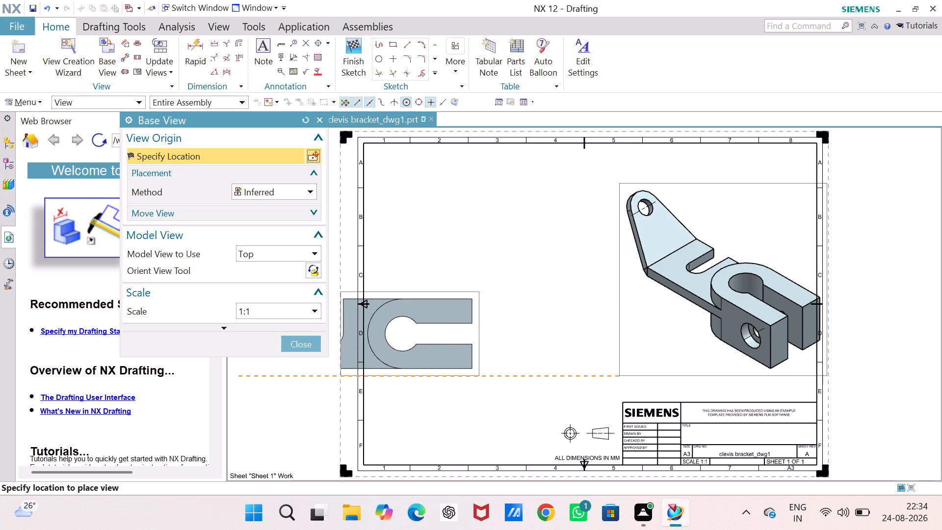
{"action": "left_click", "coordinate": [315, 307]}
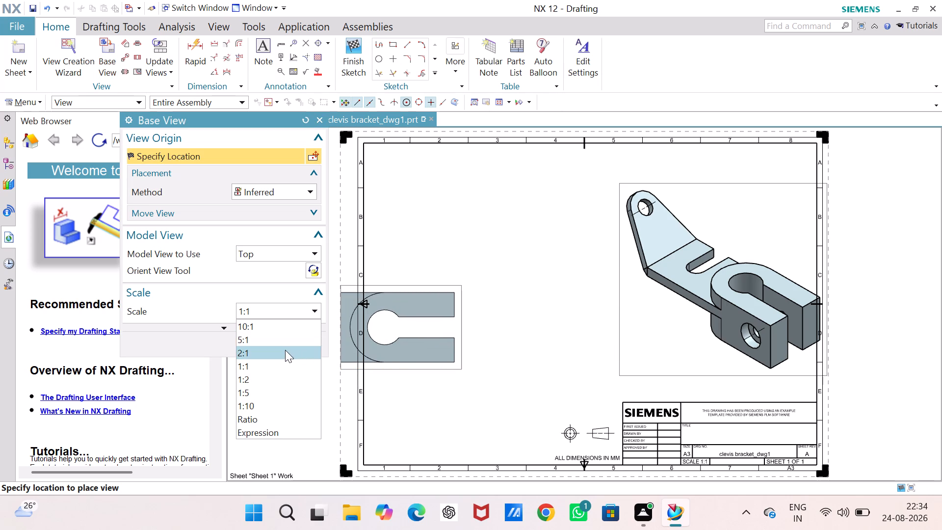
{"action": "left_click", "coordinate": [285, 350]}
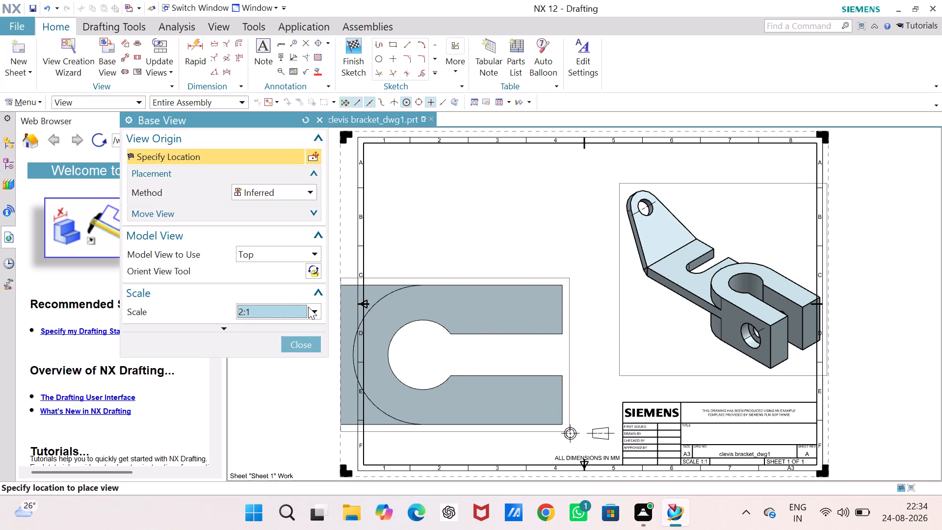
{"action": "left_click", "coordinate": [309, 307]}
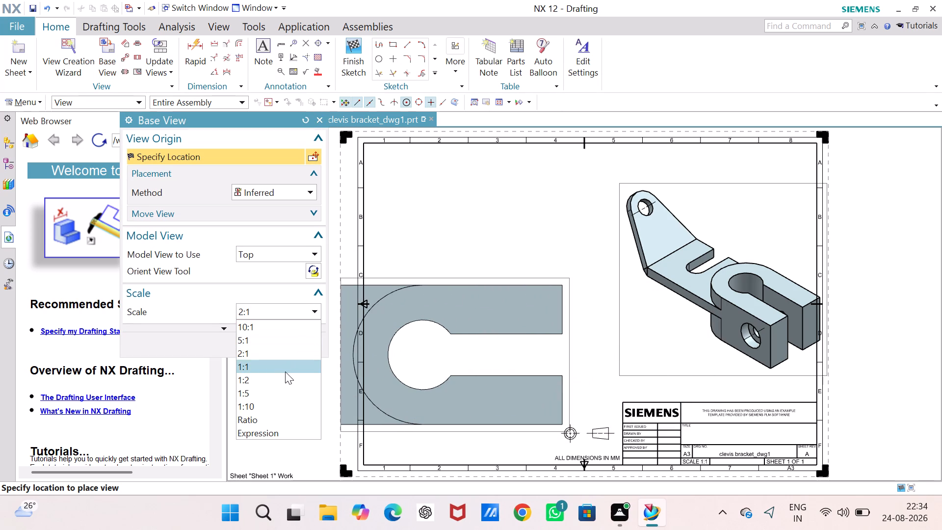
{"action": "left_click", "coordinate": [284, 381]}
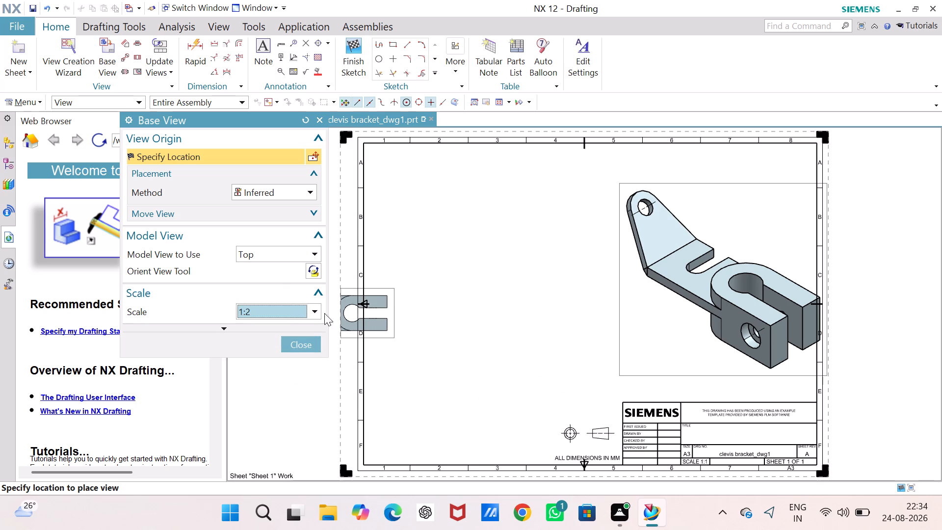
{"action": "left_click", "coordinate": [312, 311]}
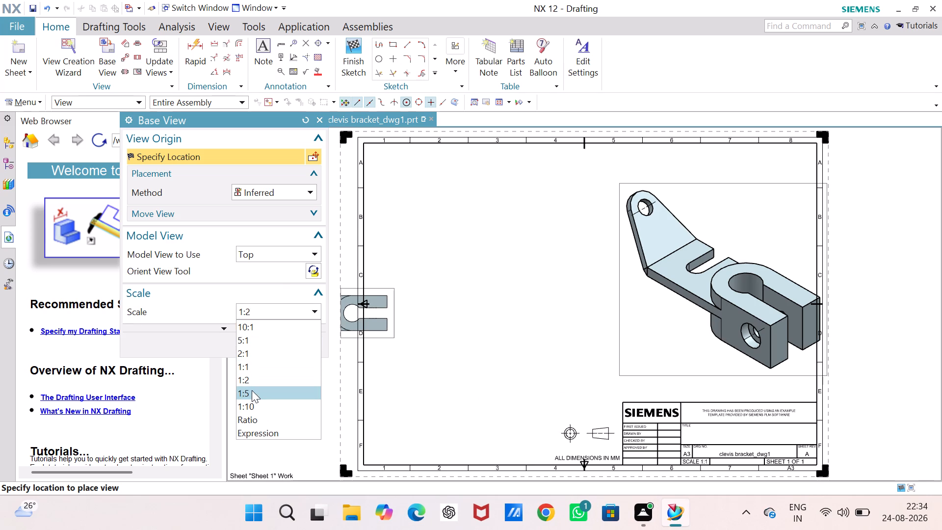
{"action": "left_click", "coordinate": [258, 421]}
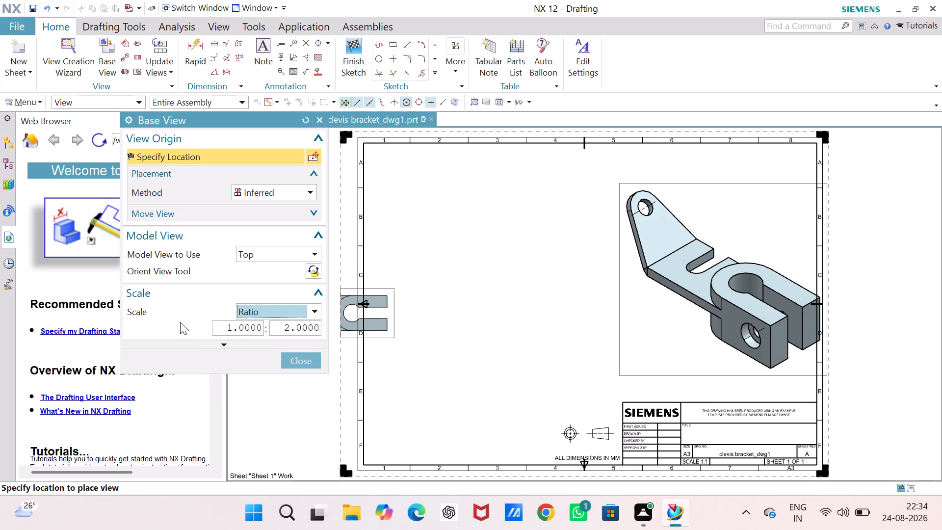
{"action": "left_click", "coordinate": [237, 328]}
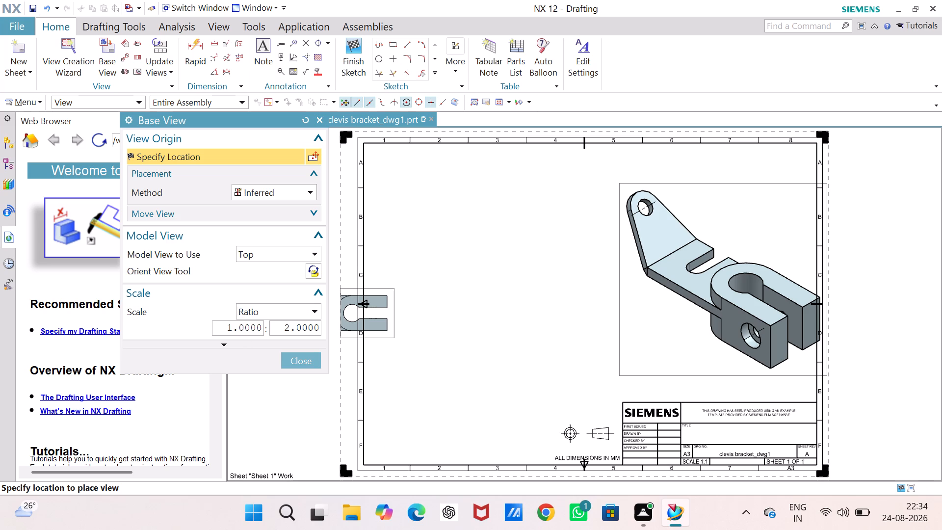
{"action": "key", "text": "5"}
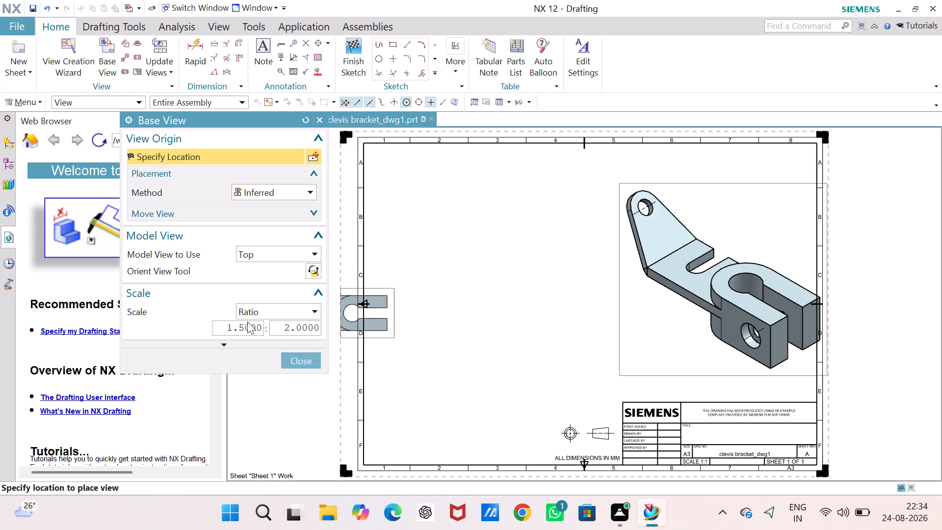
{"action": "left_click", "coordinate": [309, 250]}
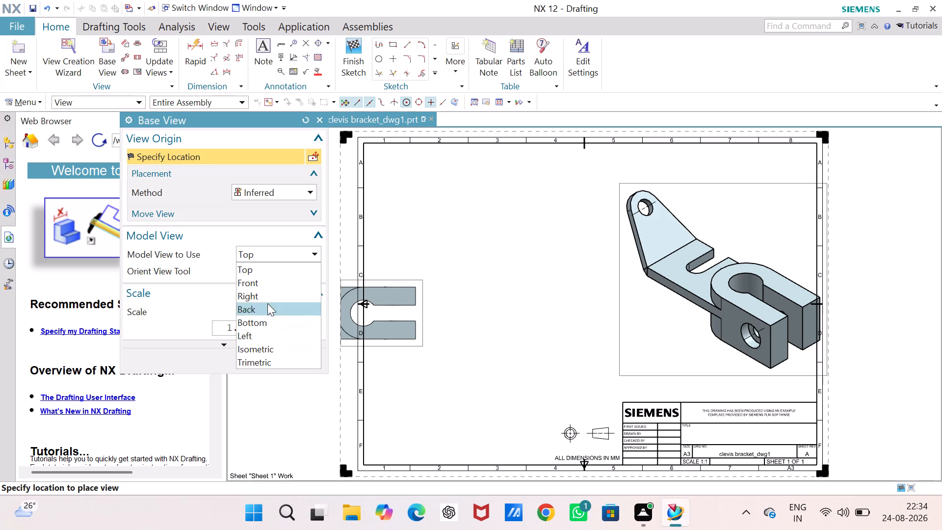
{"action": "left_click", "coordinate": [270, 280]}
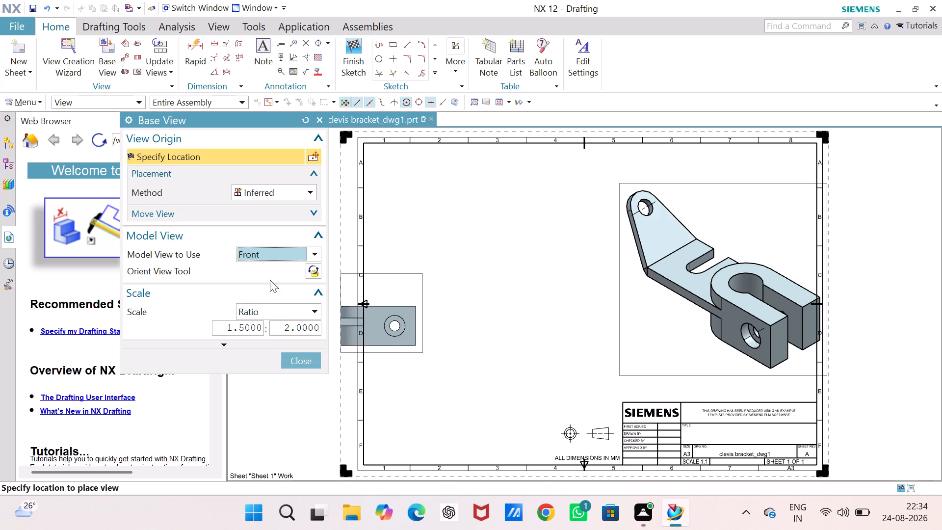
{"action": "left_click", "coordinate": [474, 395]}
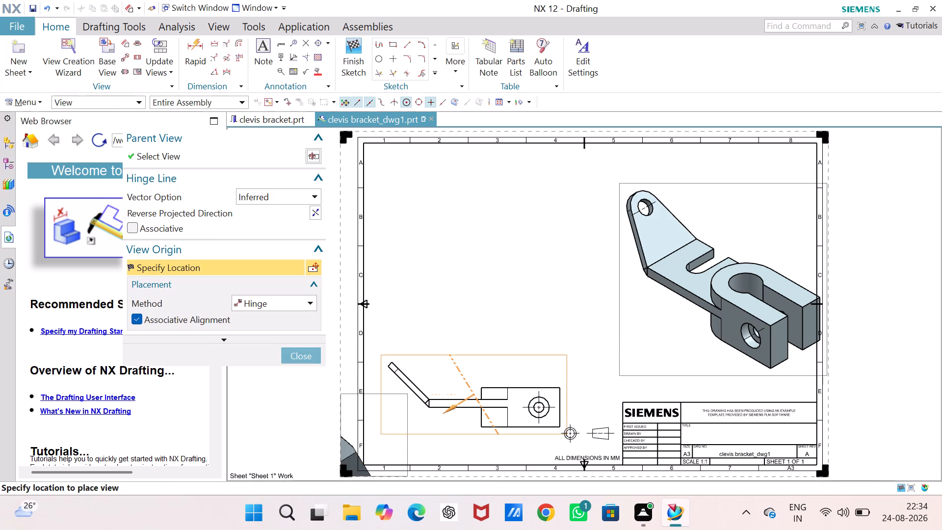
Project a top view from the front view, place it directly above, and finish view placement.
{"action": "left_click", "coordinate": [468, 243]}
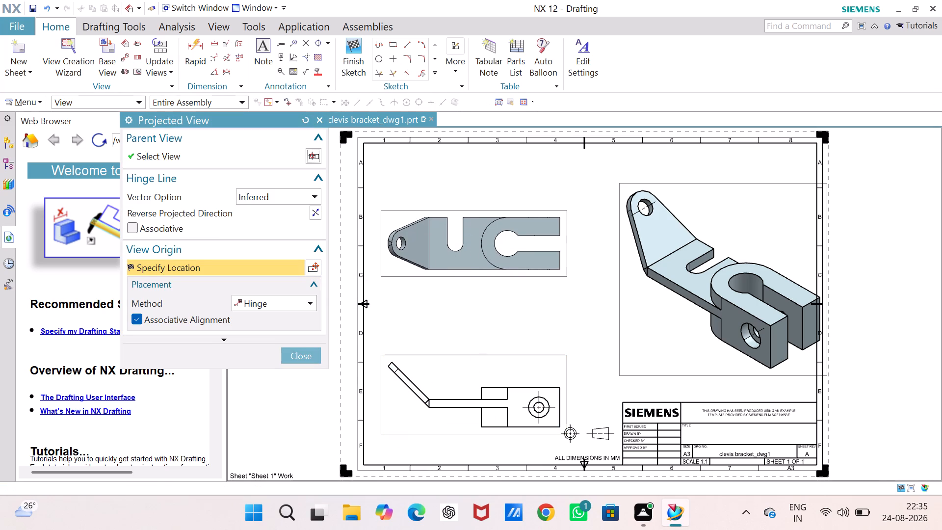
{"action": "left_click", "coordinate": [300, 352]}
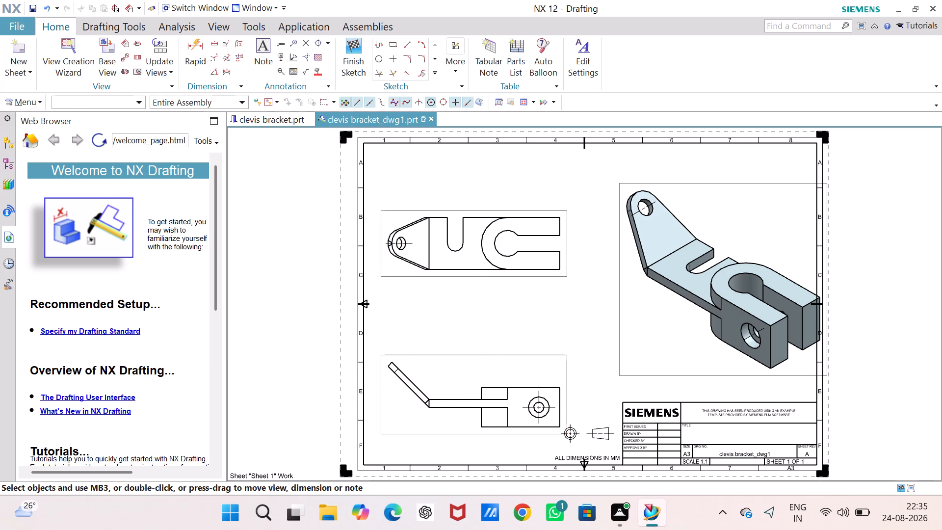
Move the shaded isometric view toward the orthographic views so it lies fully inside the sheet border.
{"action": "left_click_drag", "start_coordinate": [621, 279], "coordinate": [580, 279]}
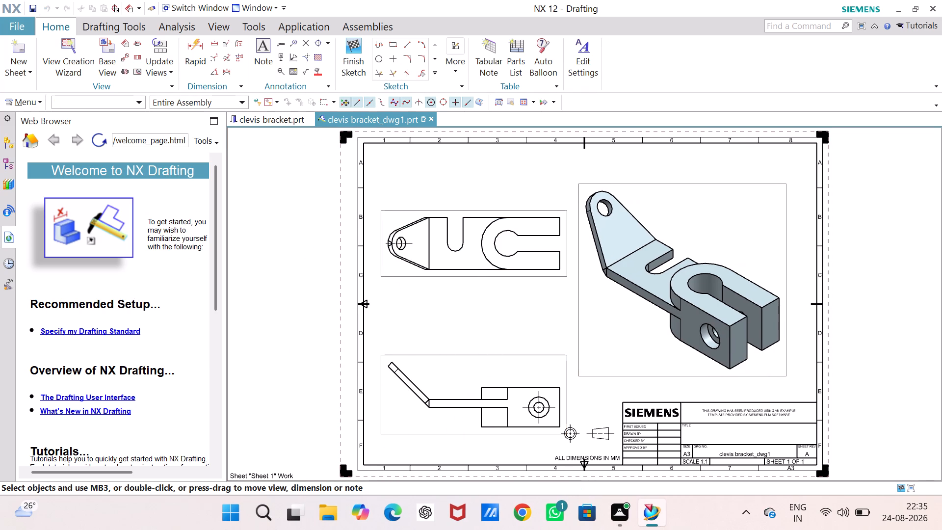
{"action": "left_click_drag", "start_coordinate": [580, 279], "coordinate": [582, 279]}
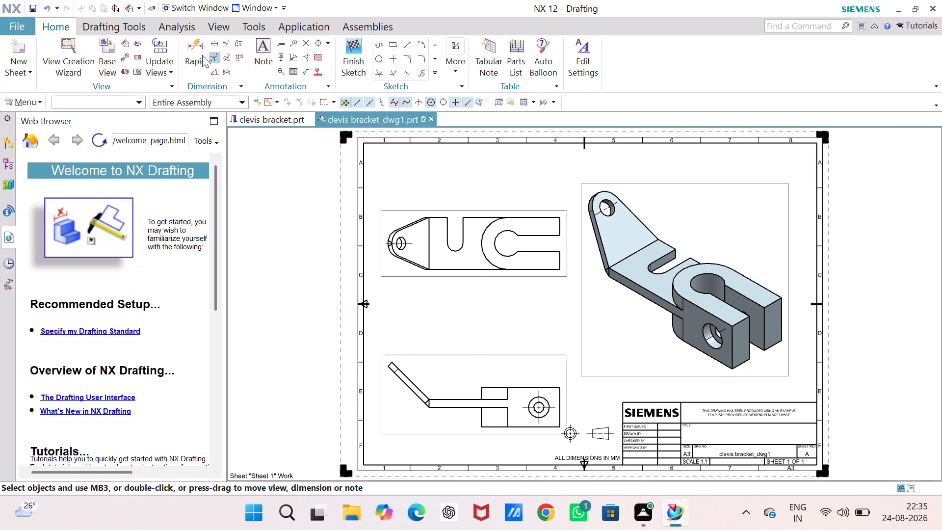
Add Rapid diameter dimensions to the outer and inner concentric circles in the front view, placing both above the block.
{"action": "left_click", "coordinate": [195, 46]}
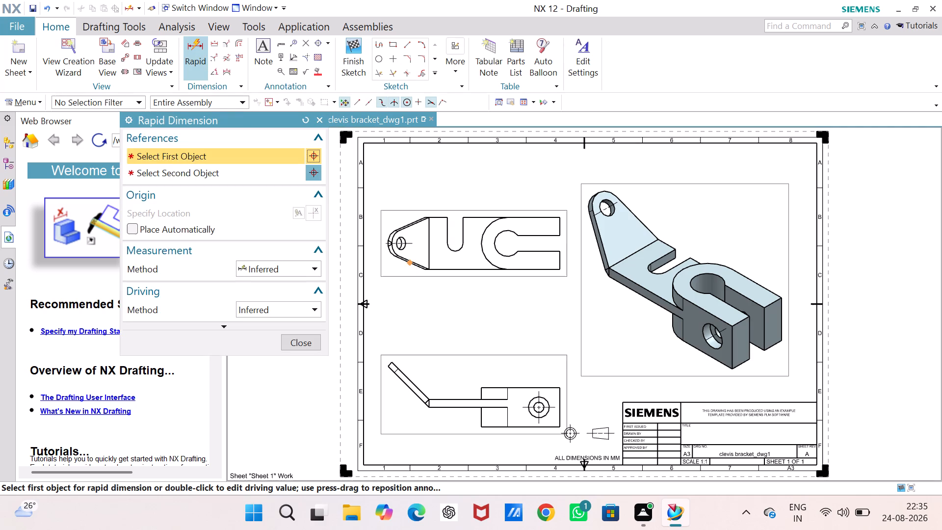
{"action": "scroll", "coordinate": [476, 296], "scroll_direction": "down", "scroll_amount": 1}
{"action": "scroll", "coordinate": [521, 276], "scroll_direction": "up", "scroll_amount": 2}
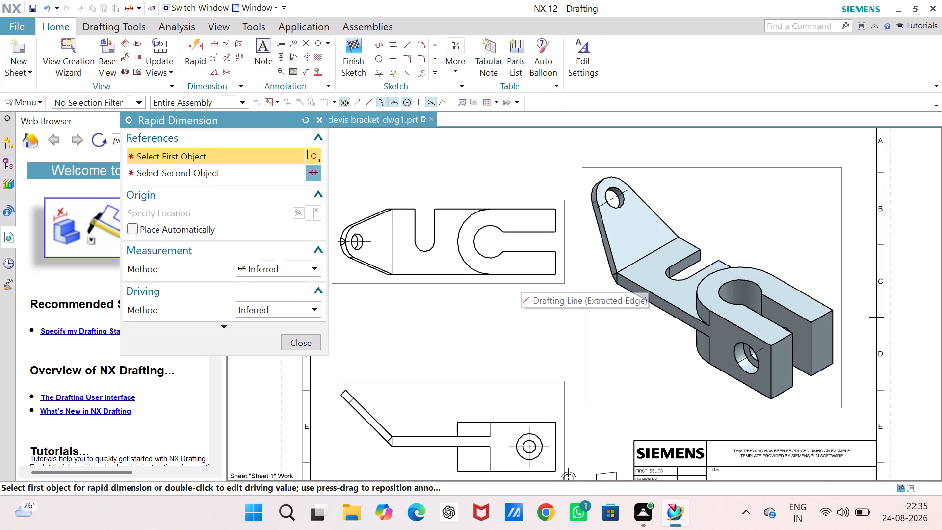
{"action": "middle_click_drag", "start_coordinate": [502, 398], "coordinate": [499, 317]}
{"action": "right_click_drag", "start_coordinate": [502, 399], "coordinate": [499, 323]}
{"action": "scroll", "coordinate": [535, 374], "scroll_direction": "up", "scroll_amount": 3}
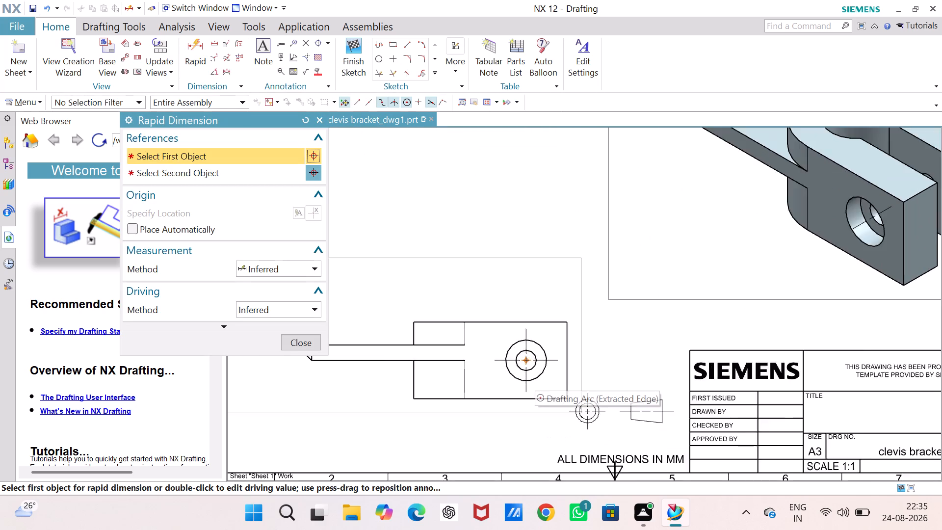
{"action": "scroll", "coordinate": [535, 373], "scroll_direction": "up", "scroll_amount": 2}
{"action": "left_click_drag", "start_coordinate": [543, 316], "coordinate": [544, 307]}
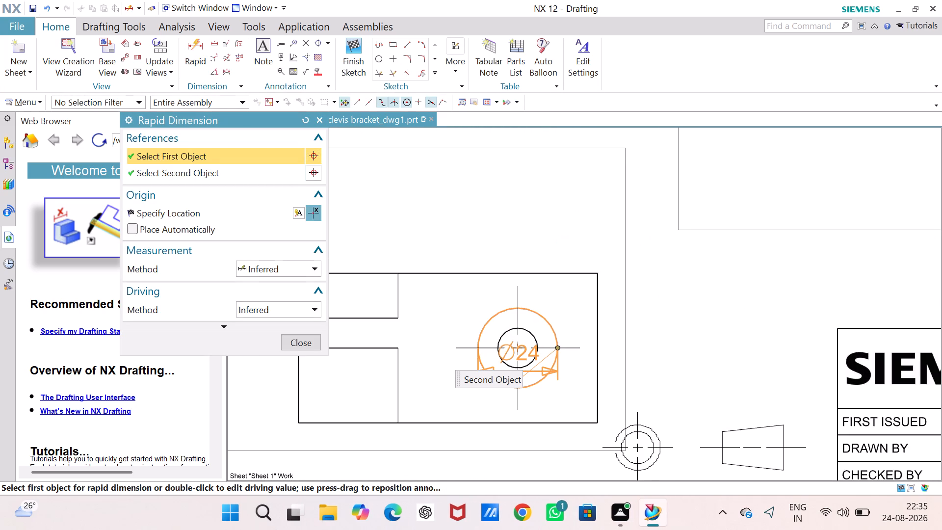
{"action": "left_click", "coordinate": [577, 250]}
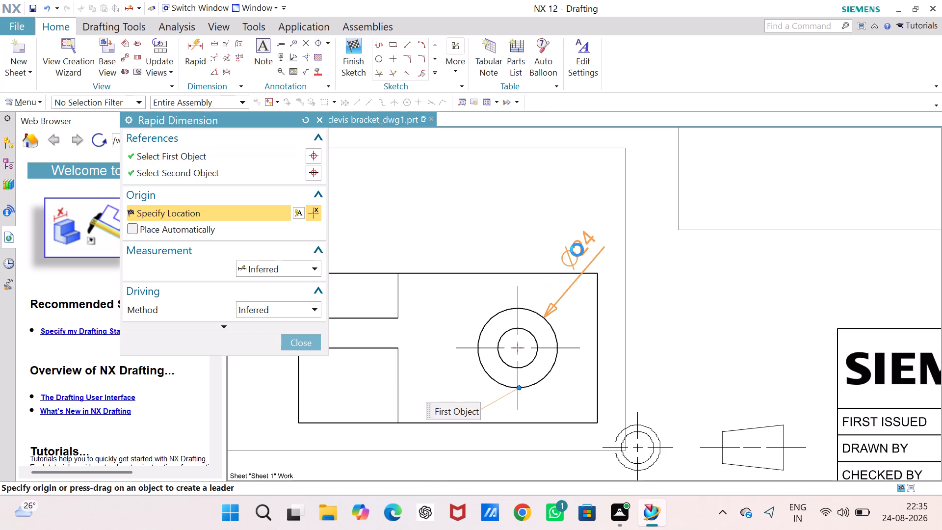
{"action": "left_click", "coordinate": [535, 338]}
{"action": "left_click", "coordinate": [530, 239]}
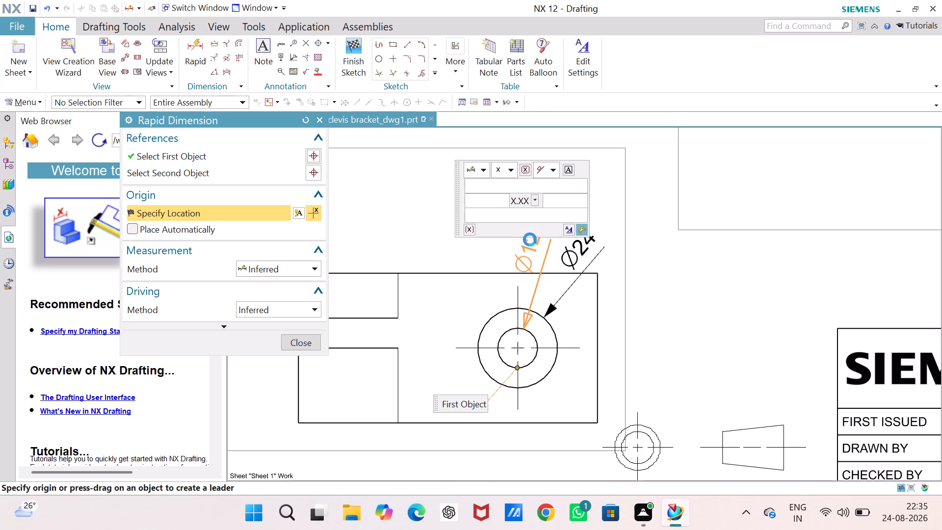
Dimension the length of the flat plate's lower edge in the front view, placing the dimension below it.
{"action": "middle_click_drag", "start_coordinate": [474, 323], "coordinate": [474, 324]}
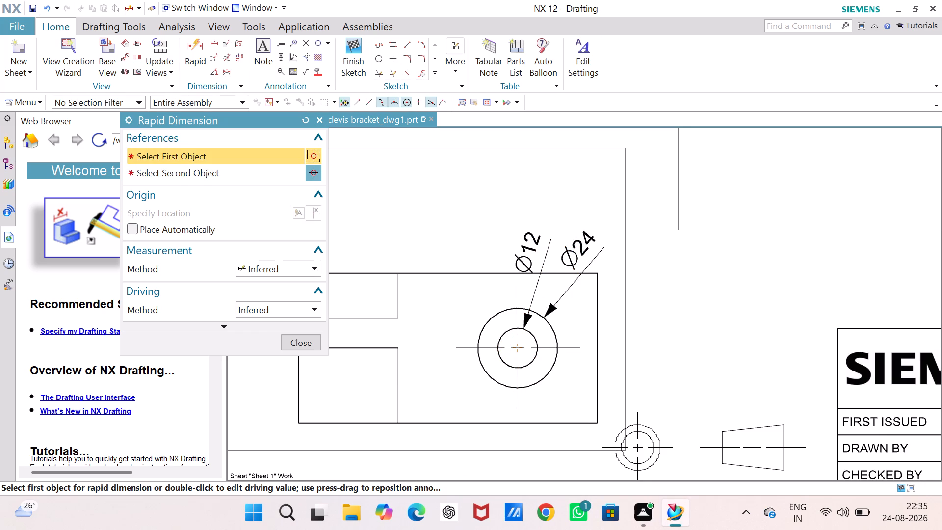
{"action": "middle_click_drag", "start_coordinate": [474, 324], "coordinate": [750, 375]}
{"action": "right_click_drag", "start_coordinate": [479, 325], "coordinate": [750, 375]}
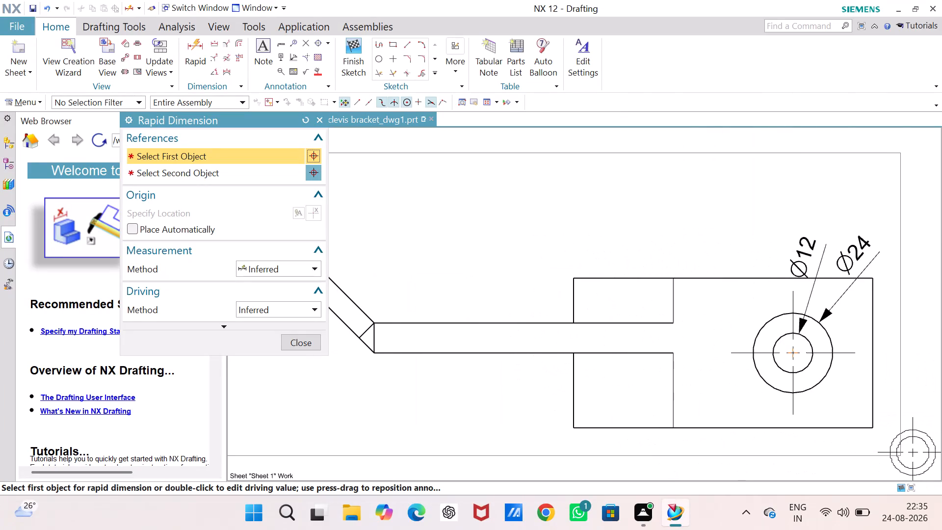
{"action": "middle_click_drag", "start_coordinate": [750, 375], "coordinate": [750, 375]}
{"action": "scroll", "coordinate": [492, 377], "scroll_direction": "down", "scroll_amount": 1}
{"action": "middle_click_drag", "start_coordinate": [492, 377], "coordinate": [536, 392]}
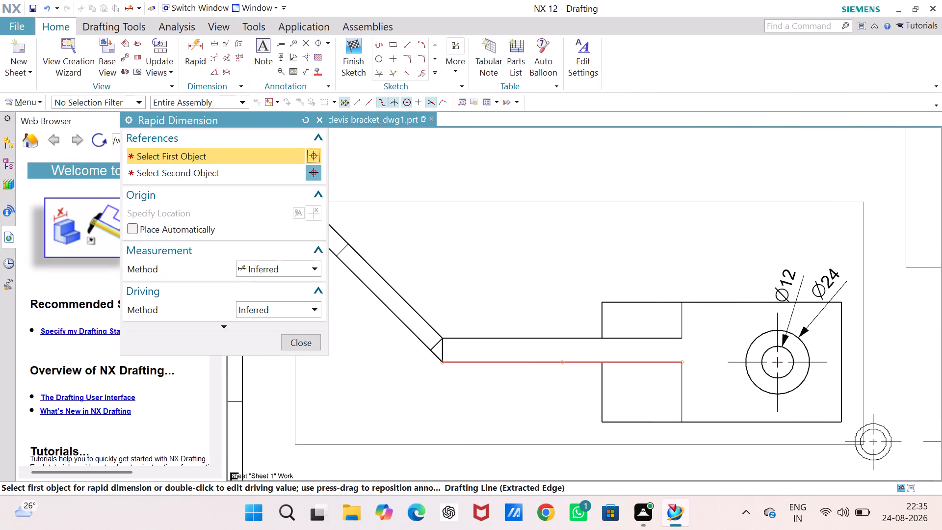
{"action": "left_click", "coordinate": [529, 365]}
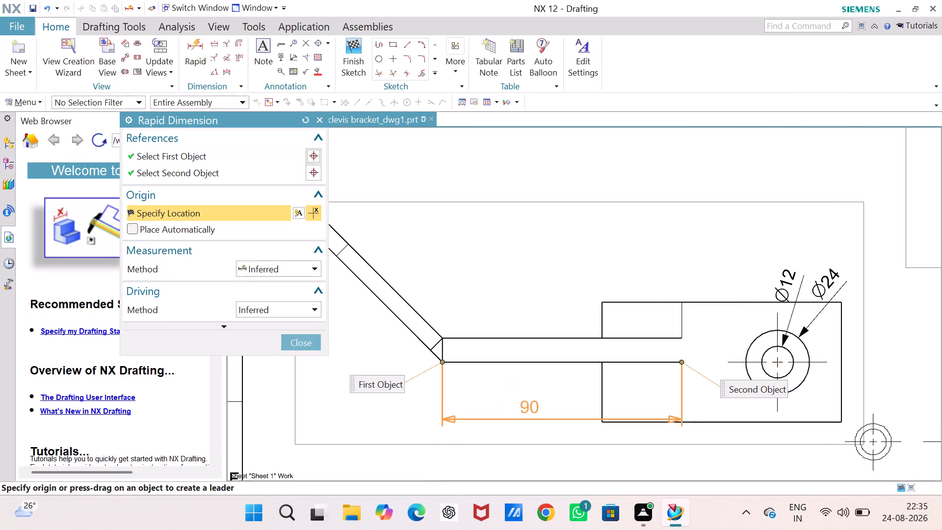
{"action": "left_click", "coordinate": [489, 410]}
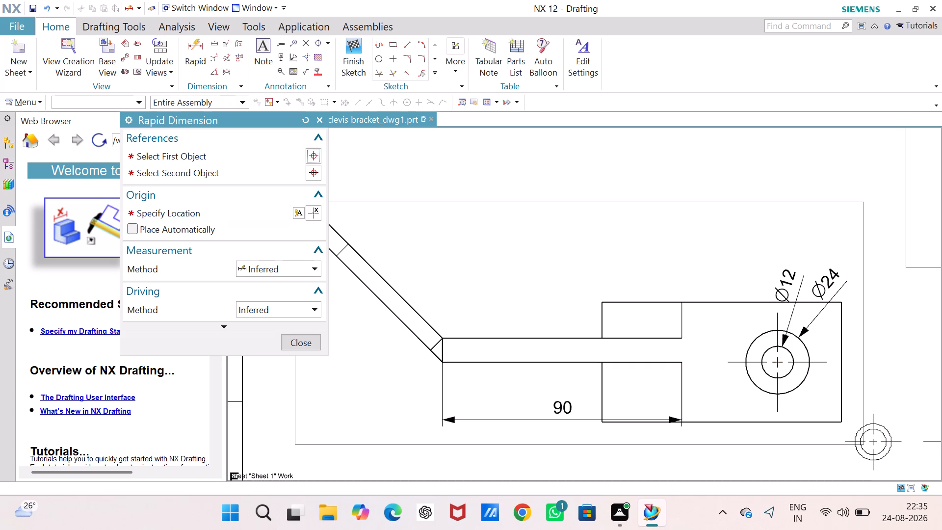
Dimension the horizontal distance from the plate's bend edge to the near edge of the clevis block in the front view.
{"action": "left_click", "coordinate": [443, 350]}
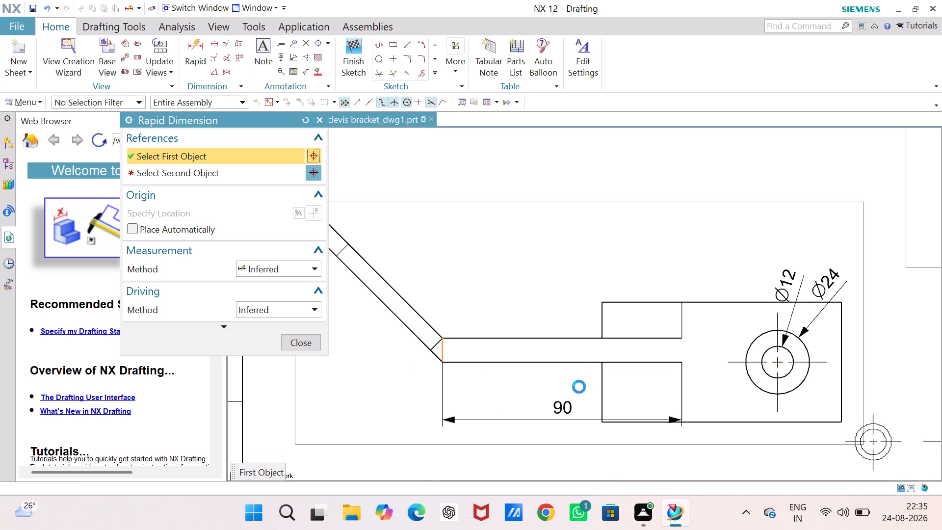
{"action": "left_click", "coordinate": [599, 389]}
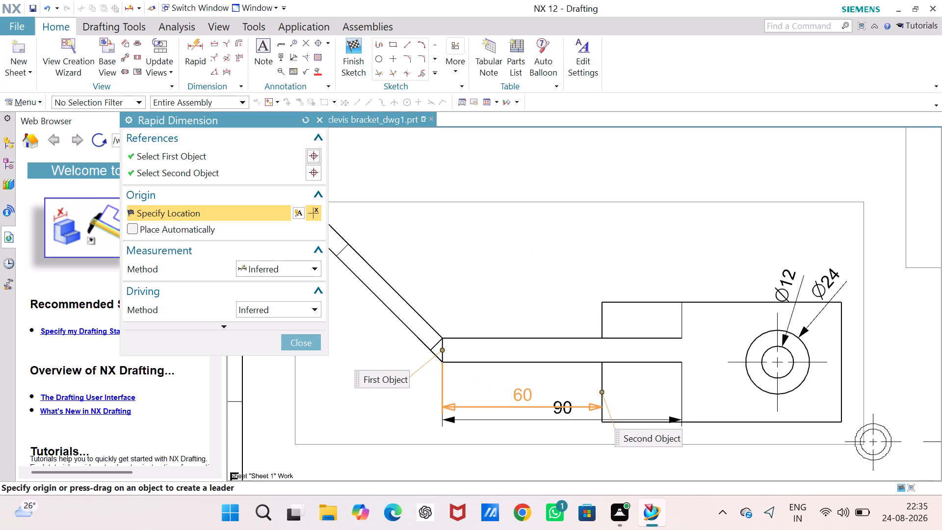
{"action": "left_click", "coordinate": [536, 395]}
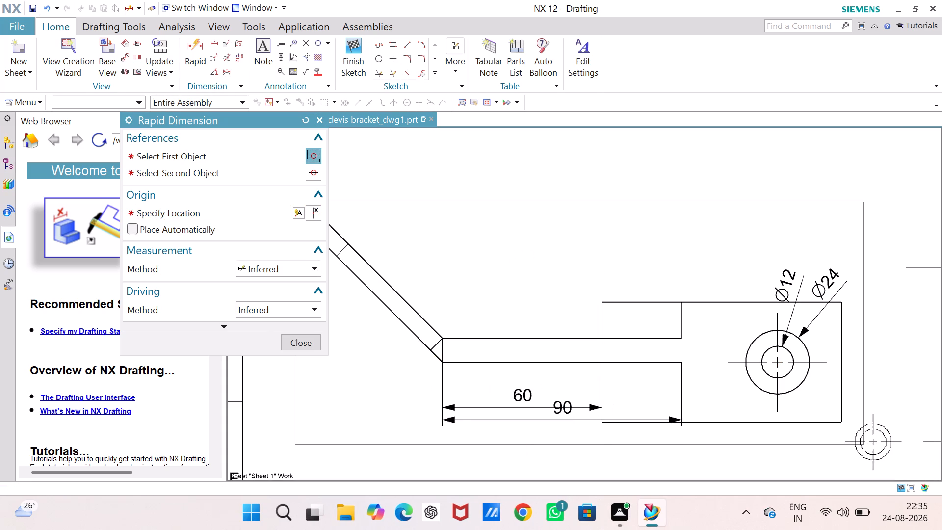
Move the plate's 90 length dimension farther down, clear of the shorter 60 dimension.
{"action": "left_click_drag", "start_coordinate": [560, 415], "coordinate": [560, 439]}
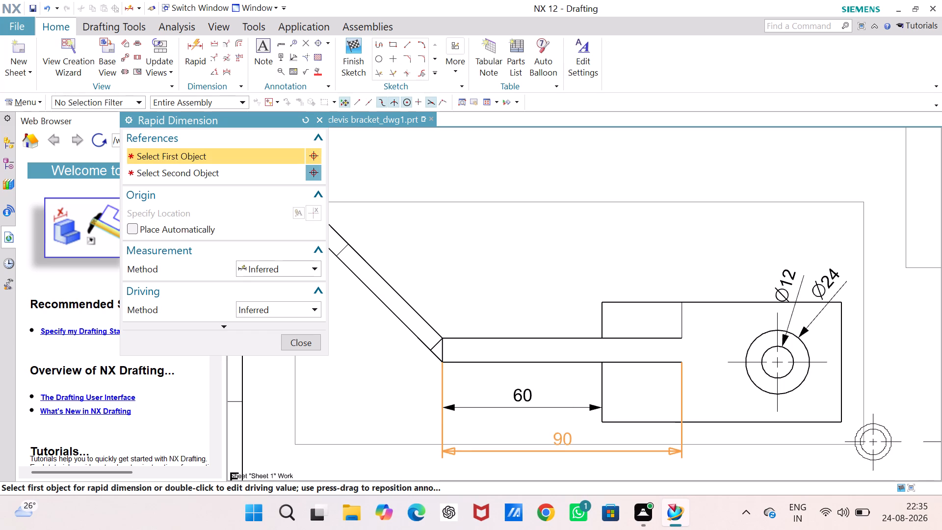
{"action": "left_click_drag", "start_coordinate": [560, 439], "coordinate": [559, 427]}
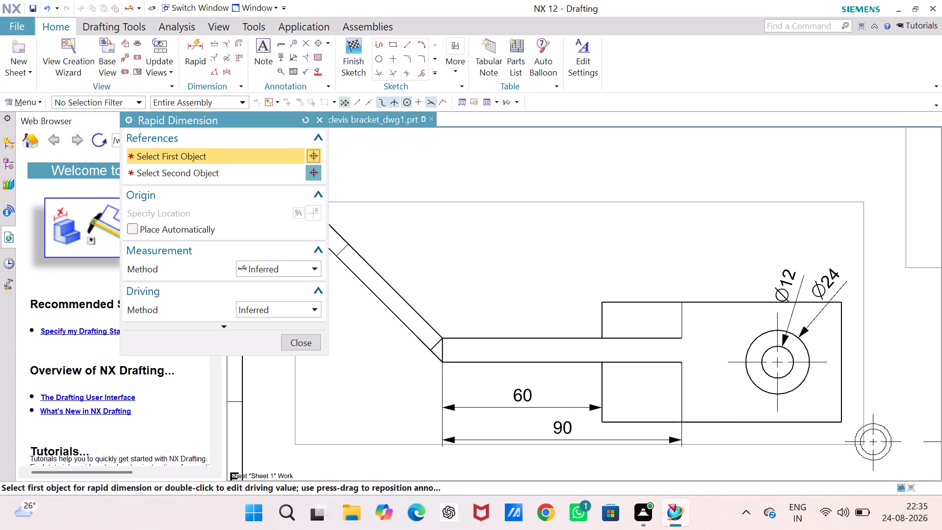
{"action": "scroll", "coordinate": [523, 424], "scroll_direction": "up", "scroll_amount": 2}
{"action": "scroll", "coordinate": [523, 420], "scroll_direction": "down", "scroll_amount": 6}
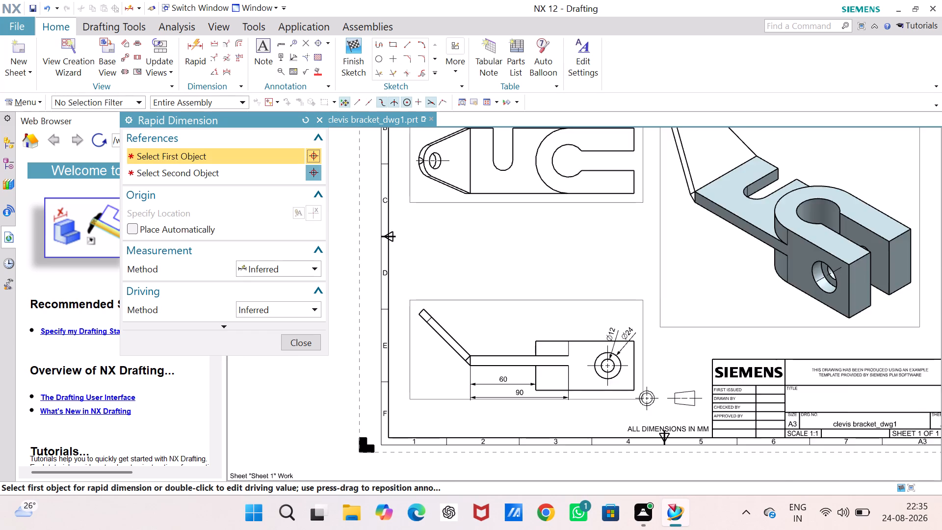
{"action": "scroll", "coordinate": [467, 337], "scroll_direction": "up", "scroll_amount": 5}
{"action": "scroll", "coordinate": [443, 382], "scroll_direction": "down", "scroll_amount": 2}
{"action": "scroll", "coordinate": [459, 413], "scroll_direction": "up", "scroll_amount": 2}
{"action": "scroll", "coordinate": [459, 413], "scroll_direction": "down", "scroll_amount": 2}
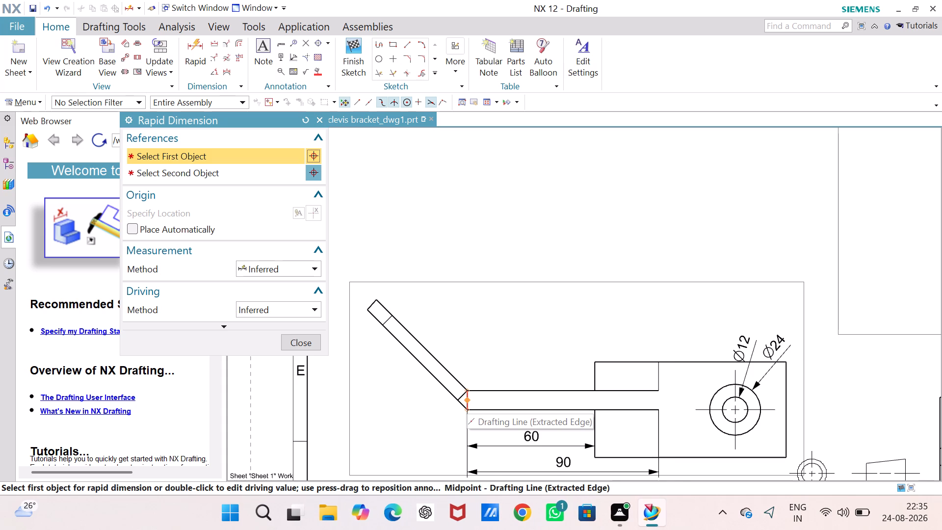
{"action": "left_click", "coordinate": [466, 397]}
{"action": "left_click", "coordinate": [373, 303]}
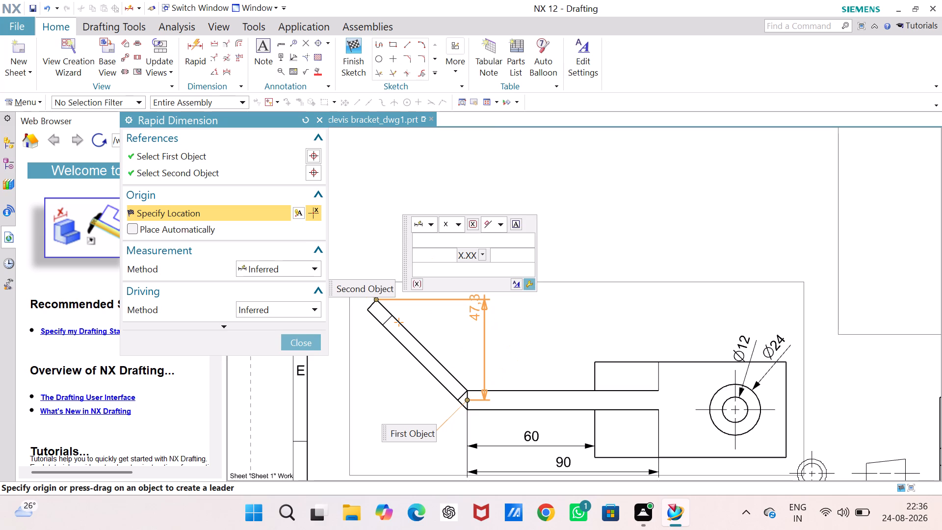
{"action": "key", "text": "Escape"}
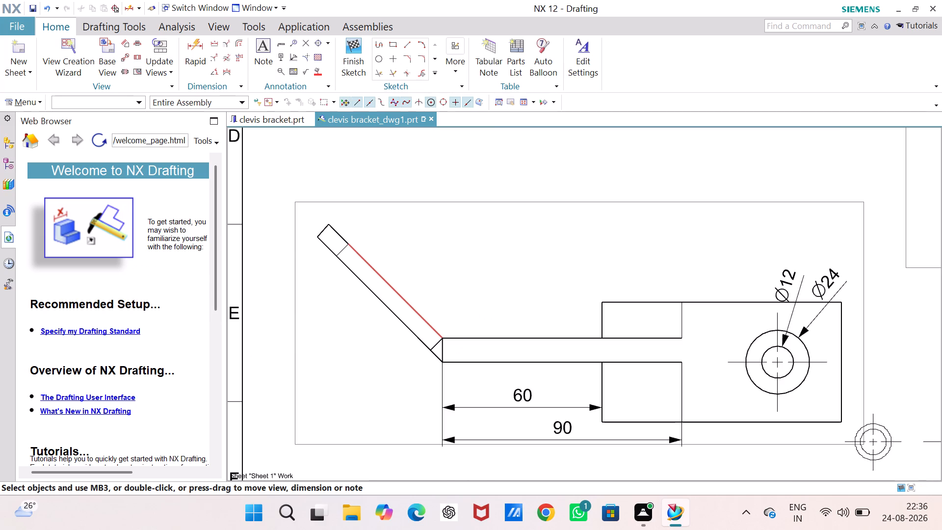
Add a Rapid aligned dimension along the inclined arm's upper edge in the front view, from the bend corner to the tip, placing it above the arm.
{"action": "left_click", "coordinate": [195, 45]}
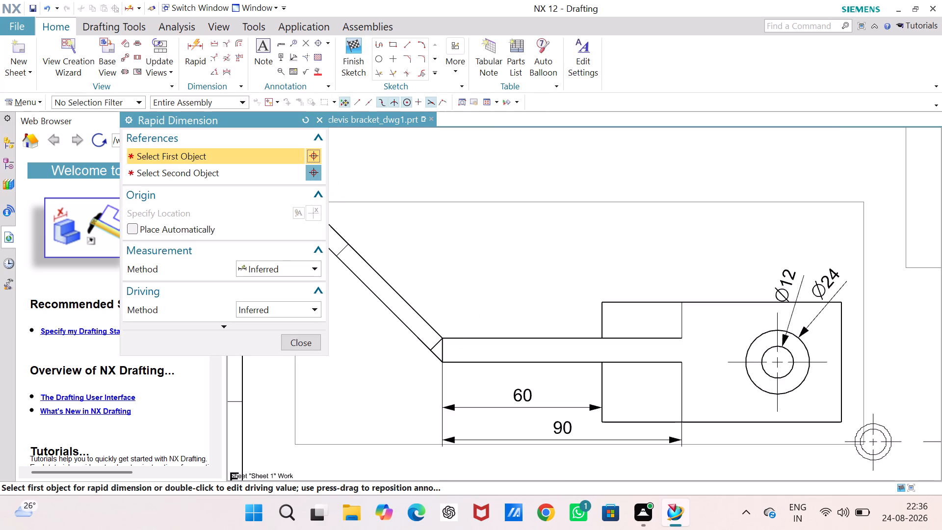
{"action": "scroll", "coordinate": [382, 256], "scroll_direction": "up", "scroll_amount": 2}
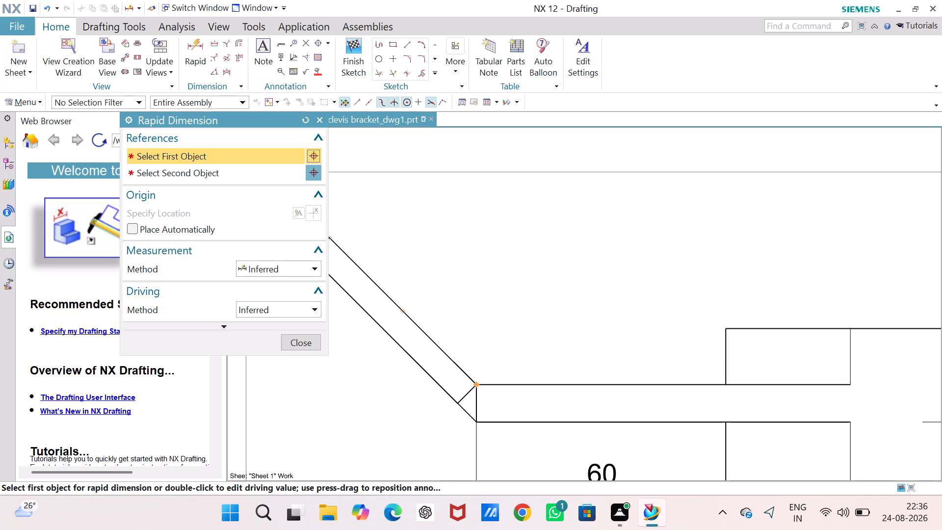
{"action": "left_click", "coordinate": [476, 381]}
{"action": "middle_click_drag", "start_coordinate": [455, 360], "coordinate": [583, 415]}
{"action": "right_click_drag", "start_coordinate": [455, 360], "coordinate": [582, 416]}
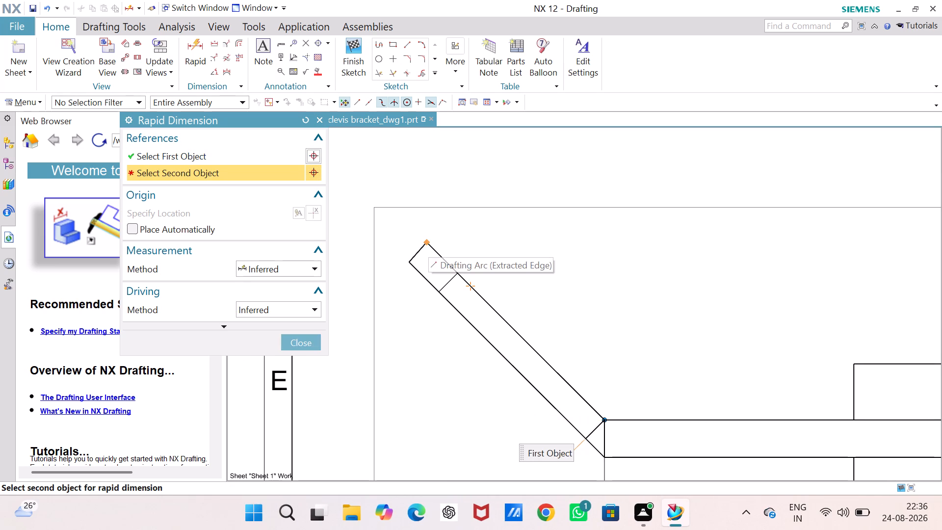
{"action": "left_click", "coordinate": [427, 241]}
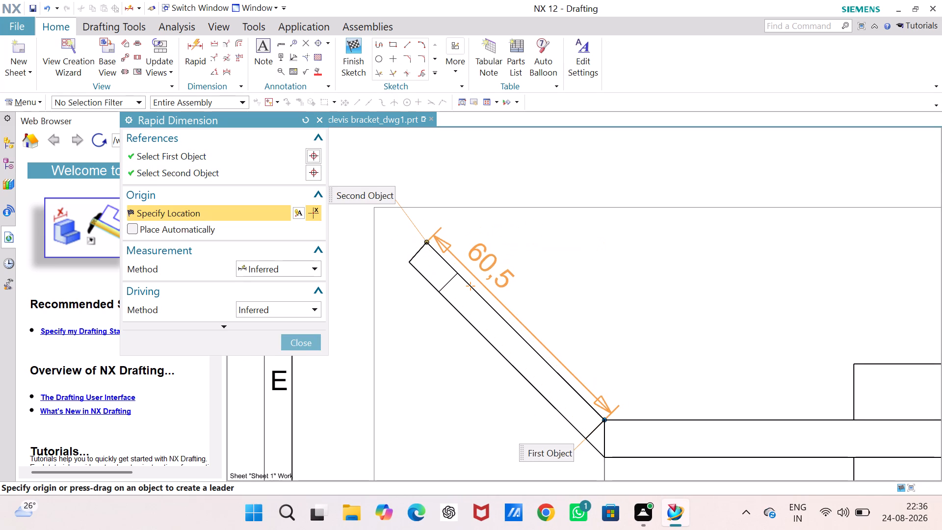
{"action": "left_click", "coordinate": [497, 270]}
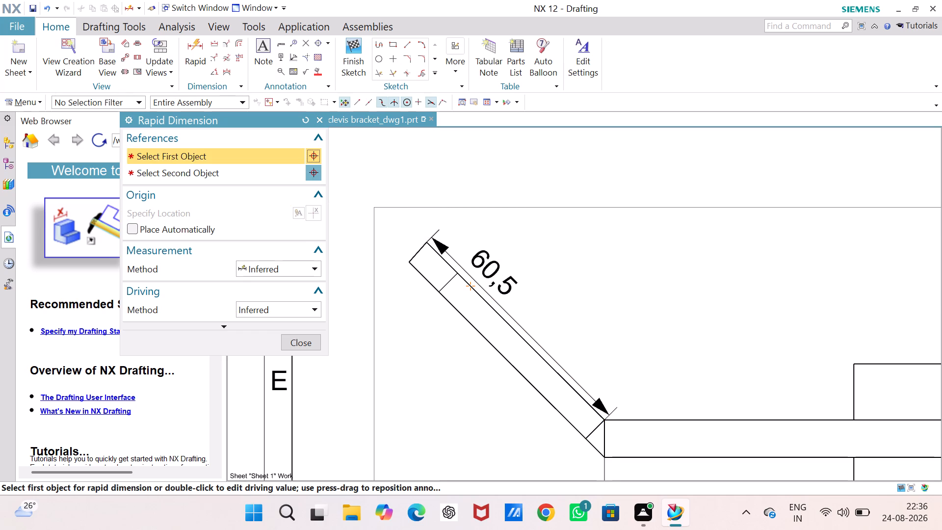
Dimension the flat plate's thickness in the front view beside the bend, moving the dimension outward clear of the inclined arm.
{"action": "left_click", "coordinate": [642, 422]}
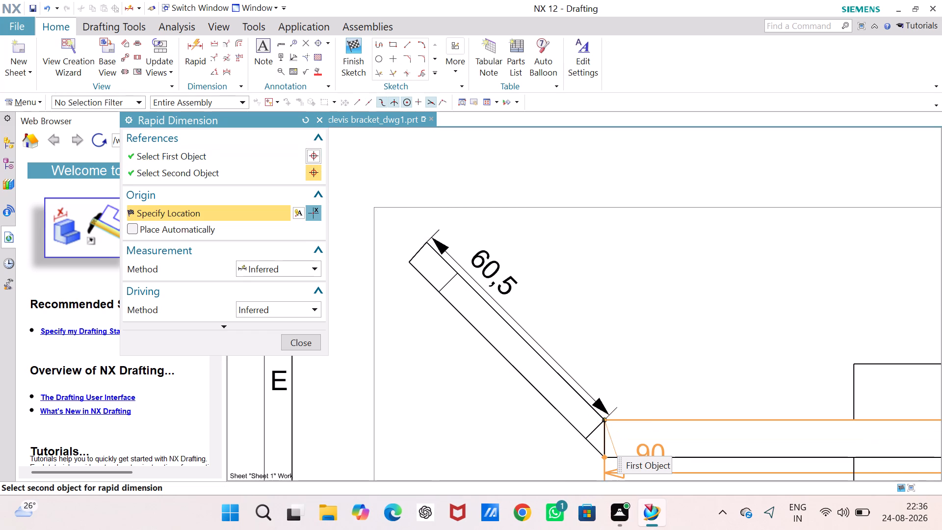
{"action": "left_click", "coordinate": [650, 454]}
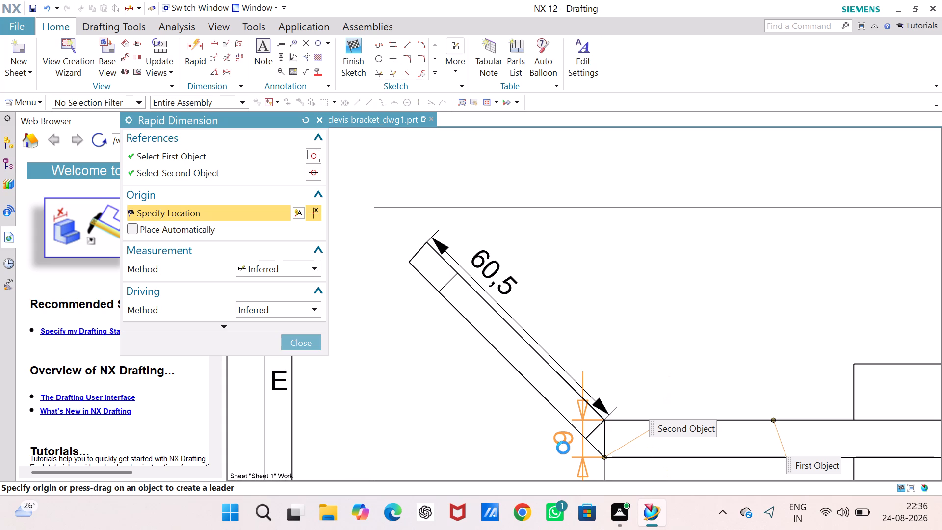
{"action": "left_click", "coordinate": [499, 447]}
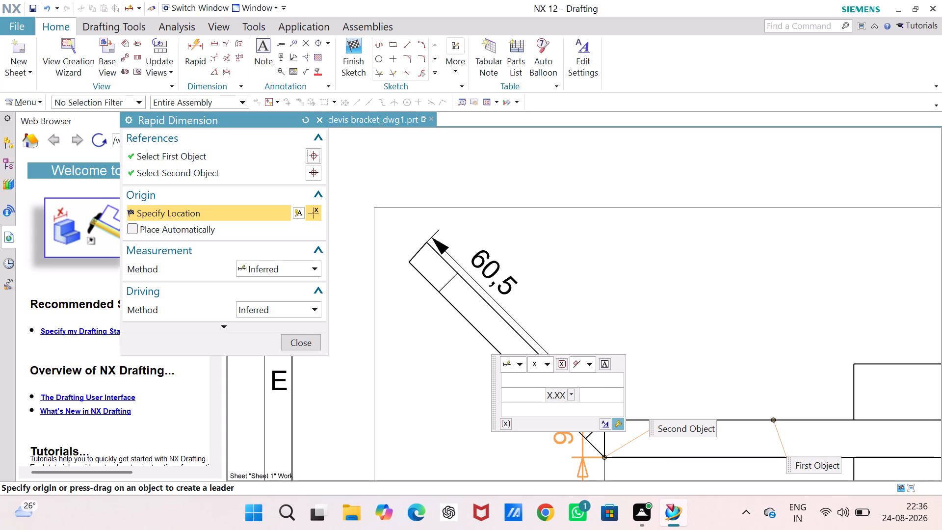
{"action": "key", "text": "Escape"}
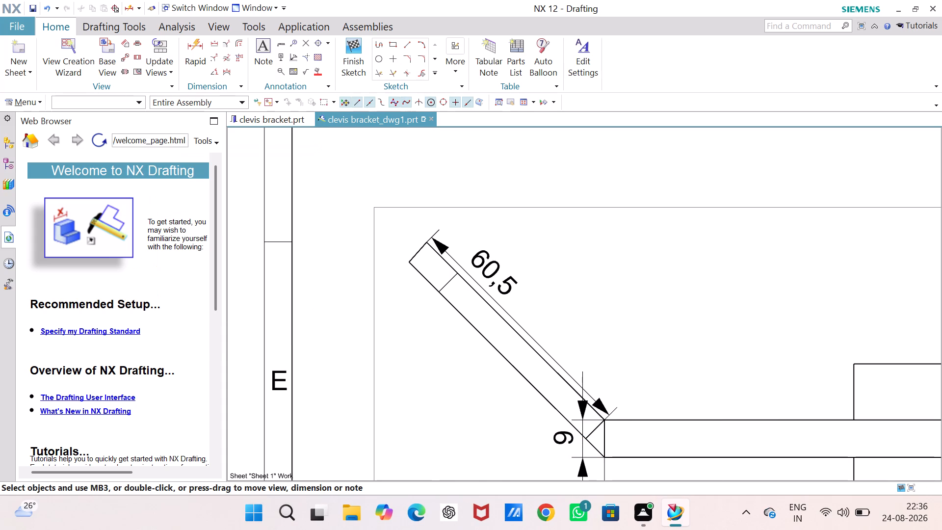
{"action": "left_click_drag", "start_coordinate": [584, 450], "coordinate": [503, 436]}
Examine the dimensioned front view and the rest of the sheet for remaining dimensions.
{"action": "scroll", "coordinate": [731, 414], "scroll_direction": "up", "scroll_amount": 3}
{"action": "scroll", "coordinate": [725, 402], "scroll_direction": "down", "scroll_amount": 7}
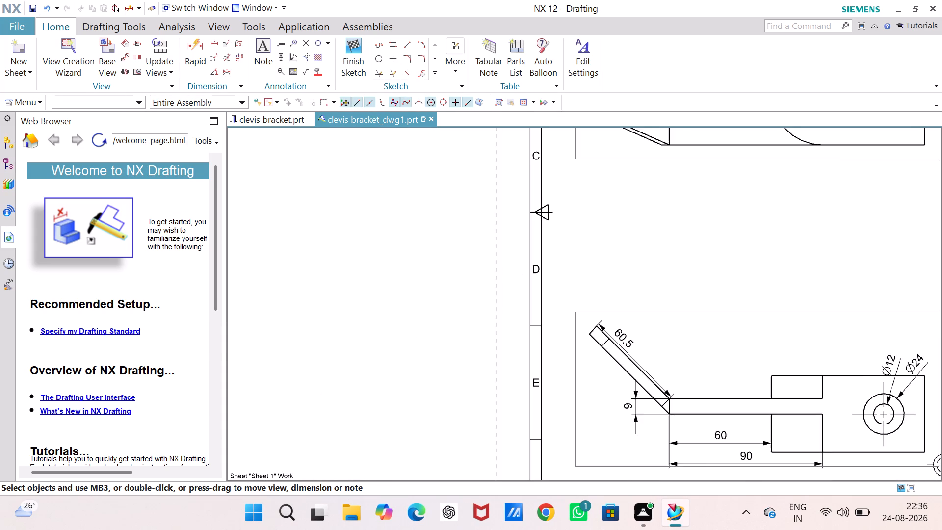
{"action": "scroll", "coordinate": [849, 386], "scroll_direction": "down", "scroll_amount": 1}
{"action": "scroll", "coordinate": [854, 431], "scroll_direction": "up", "scroll_amount": 2}
{"action": "scroll", "coordinate": [841, 419], "scroll_direction": "down", "scroll_amount": 1}
{"action": "scroll", "coordinate": [810, 416], "scroll_direction": "up", "scroll_amount": 2}
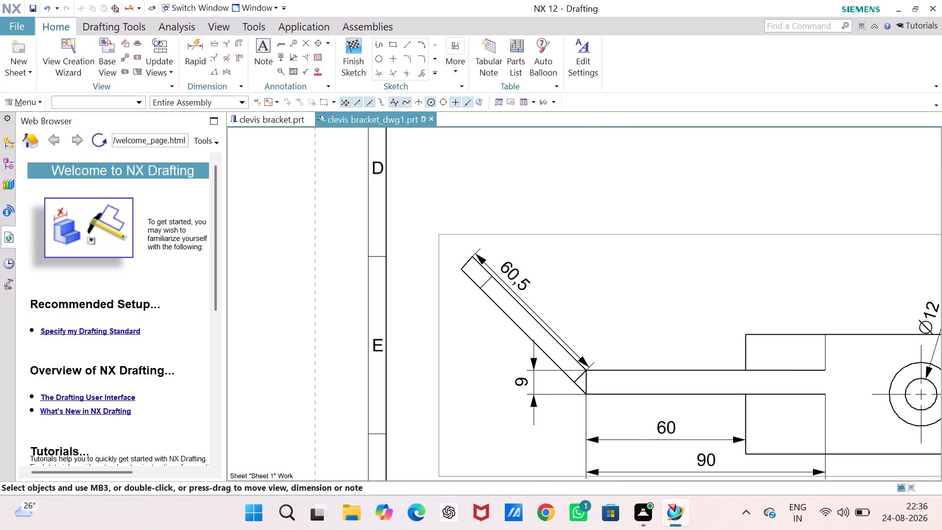
{"action": "scroll", "coordinate": [812, 433], "scroll_direction": "down", "scroll_amount": 1}
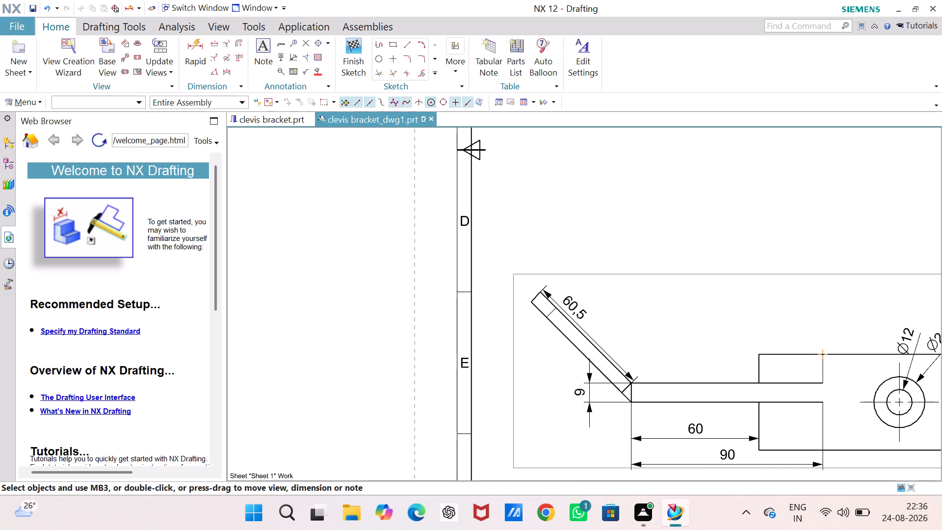
{"action": "scroll", "coordinate": [899, 343], "scroll_direction": "up", "scroll_amount": 2}
{"action": "scroll", "coordinate": [898, 343], "scroll_direction": "down", "scroll_amount": 4}
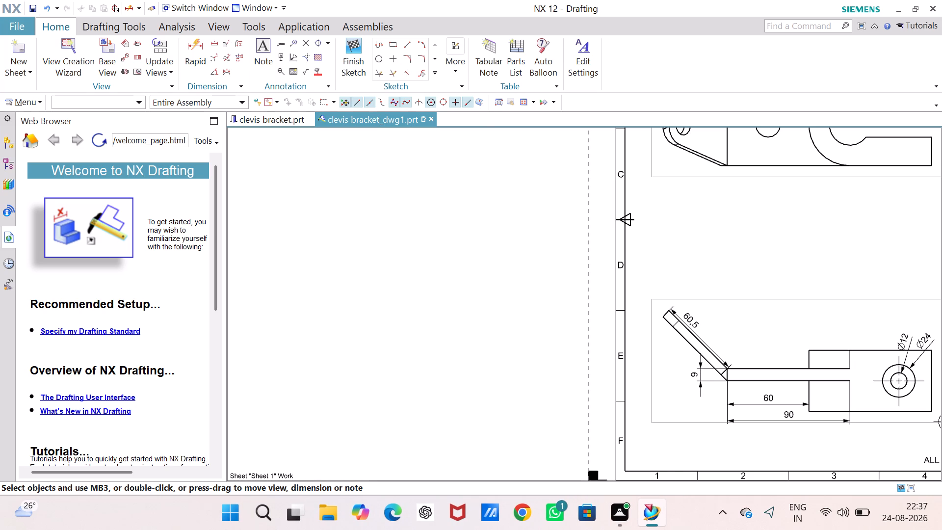
{"action": "scroll", "coordinate": [661, 280], "scroll_direction": "up", "scroll_amount": 3}
{"action": "scroll", "coordinate": [661, 241], "scroll_direction": "down", "scroll_amount": 6}
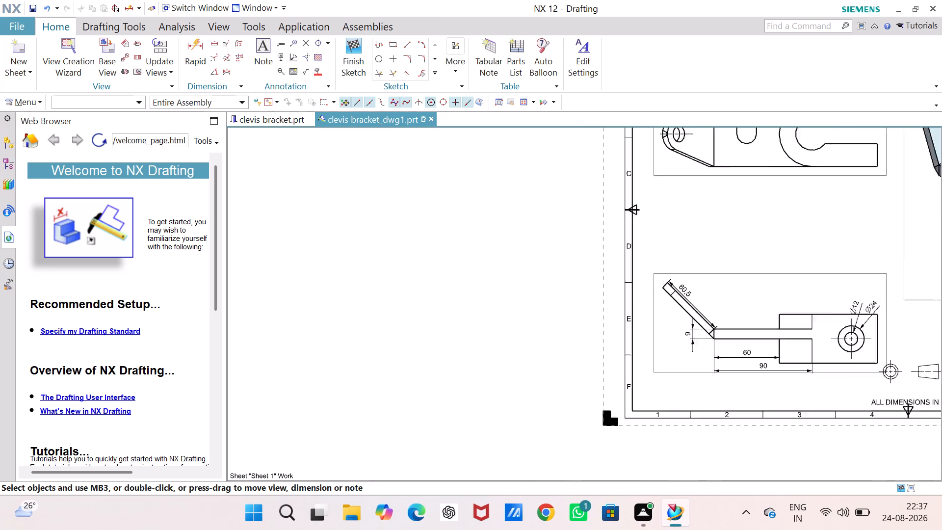
{"action": "scroll", "coordinate": [661, 241], "scroll_direction": "down", "scroll_amount": 2}
{"action": "scroll", "coordinate": [853, 239], "scroll_direction": "up", "scroll_amount": 5}
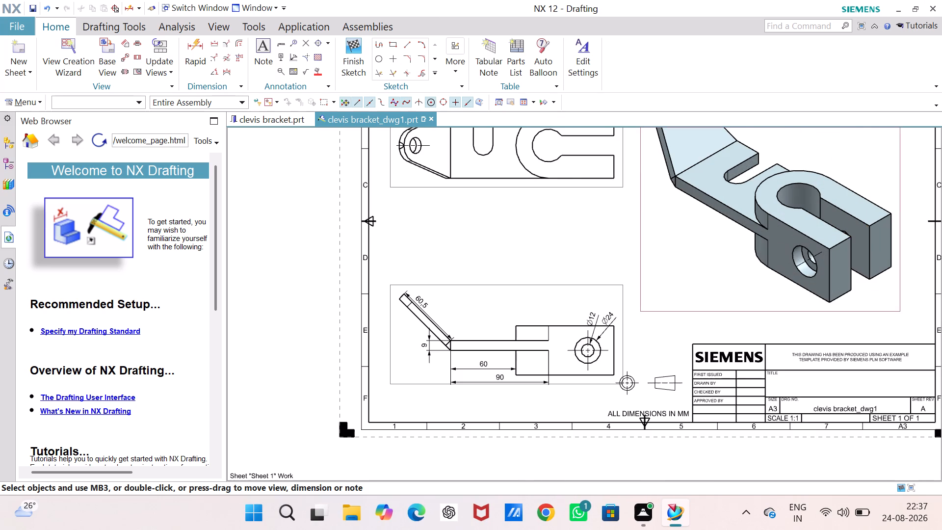
Add Rapid diameter dimensions to the clevis's inner and outer arcs in the top view, placing both below the view.
{"action": "scroll", "coordinate": [713, 202], "scroll_direction": "down", "scroll_amount": 2}
{"action": "middle_click_drag", "start_coordinate": [694, 192], "coordinate": [692, 196]}
{"action": "right_click_drag", "start_coordinate": [694, 192], "coordinate": [692, 196]}
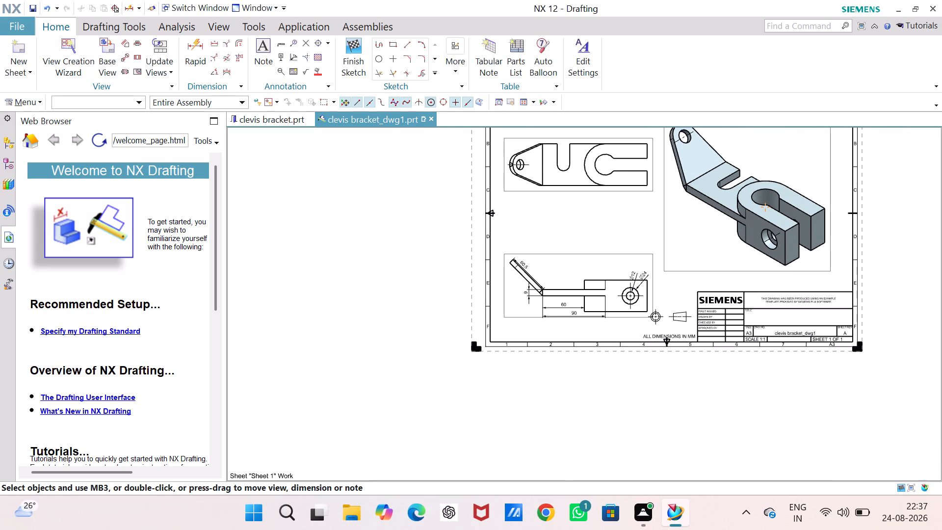
{"action": "right_click_drag", "start_coordinate": [692, 196], "coordinate": [589, 277]}
{"action": "middle_click_drag", "start_coordinate": [692, 196], "coordinate": [589, 277]}
{"action": "scroll", "coordinate": [515, 249], "scroll_direction": "up", "scroll_amount": 4}
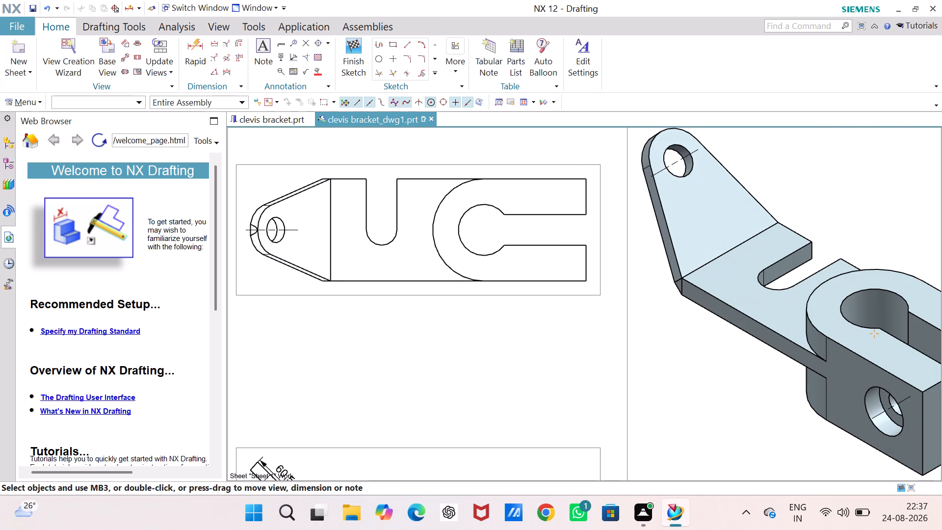
{"action": "left_click", "coordinate": [207, 43]}
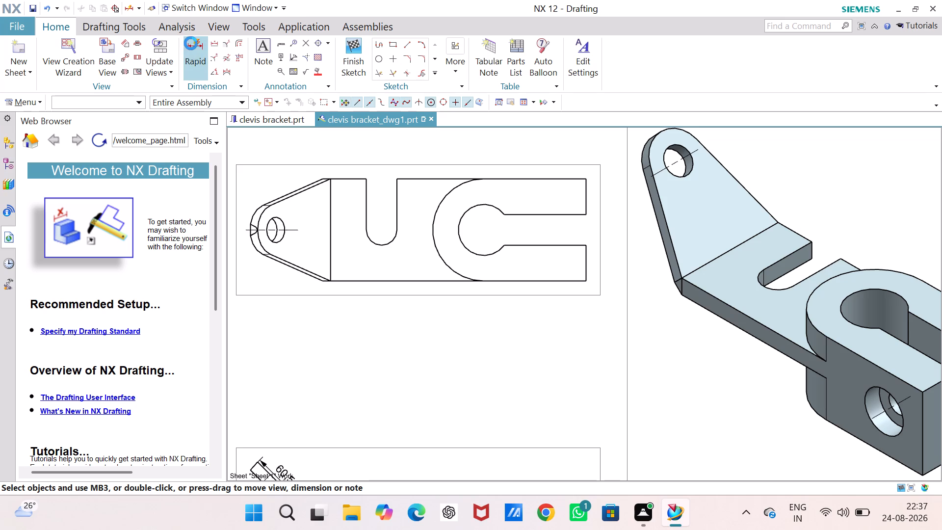
{"action": "left_click", "coordinate": [465, 215]}
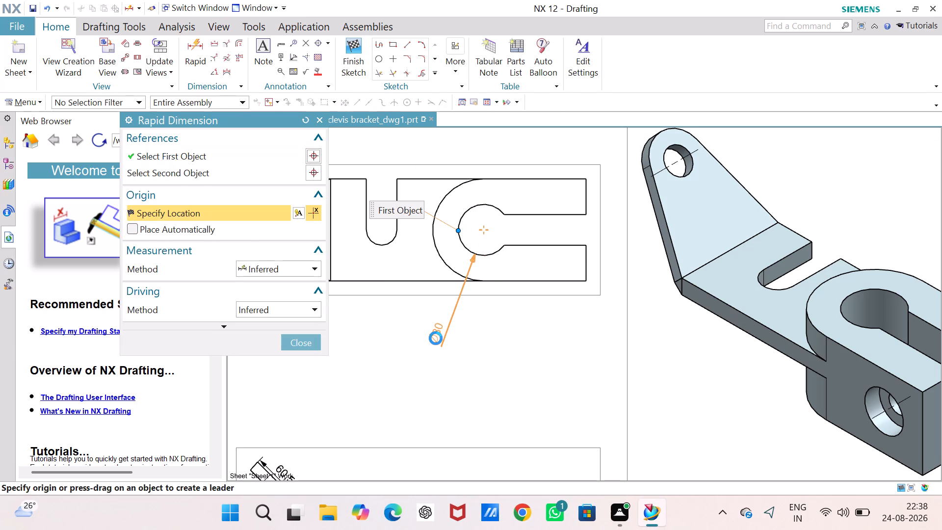
{"action": "left_click", "coordinate": [436, 338]}
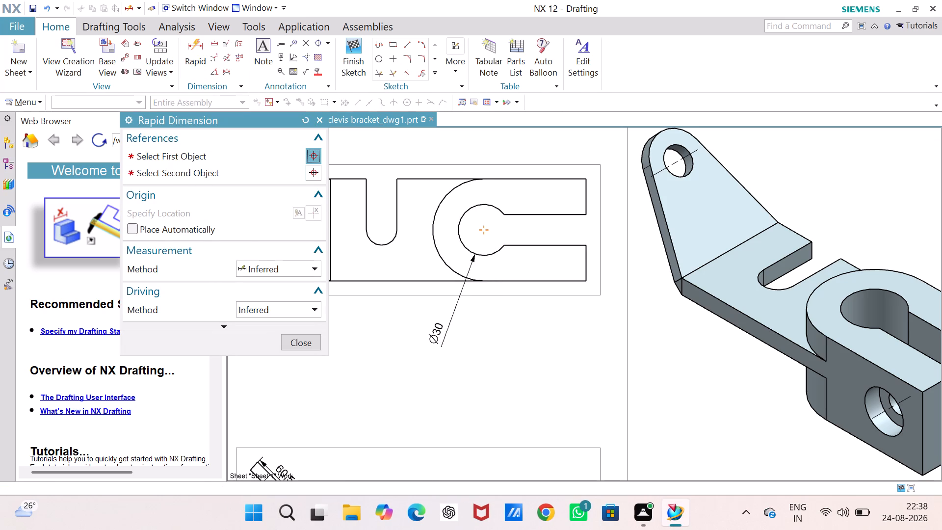
{"action": "left_click", "coordinate": [435, 240]}
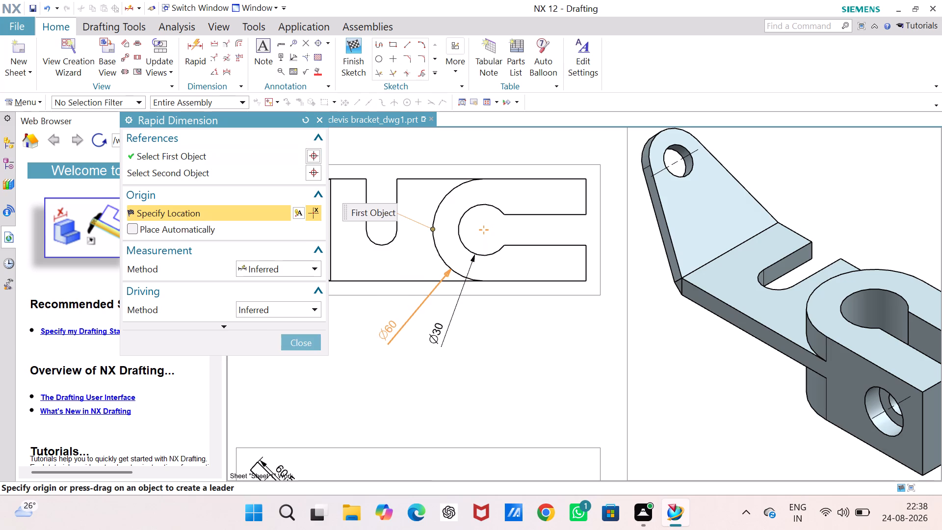
{"action": "right_click", "coordinate": [386, 330]}
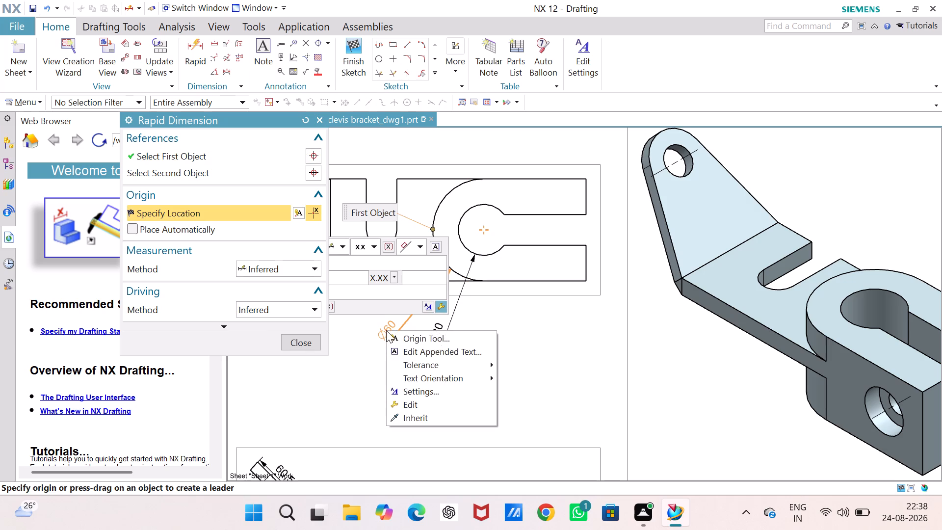
{"action": "left_click", "coordinate": [386, 330]}
{"action": "left_click", "coordinate": [368, 339]}
{"action": "left_click", "coordinate": [372, 340]}
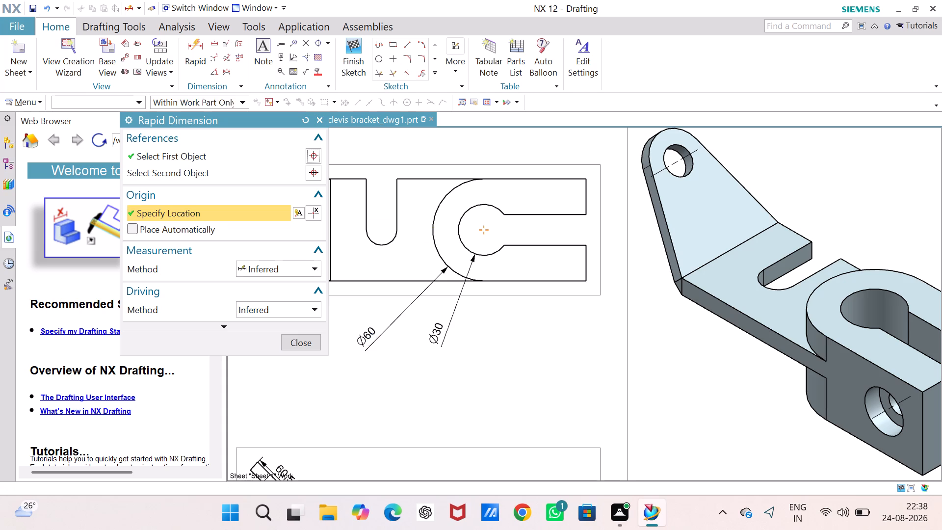
Dimension the width of the clevis's lower prong in the top view between its inner and outer edges, placing it just beyond the free end.
{"action": "left_click", "coordinate": [586, 263]}
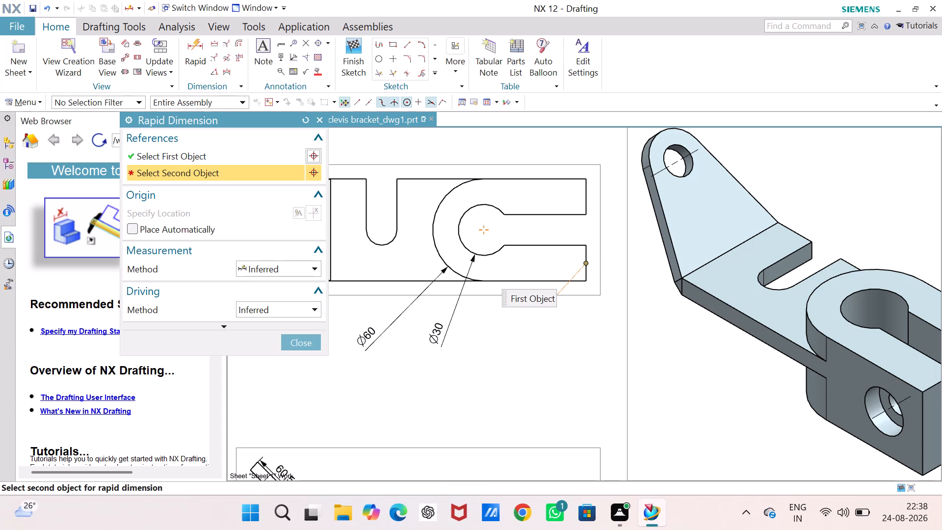
{"action": "key", "text": "Escape"}
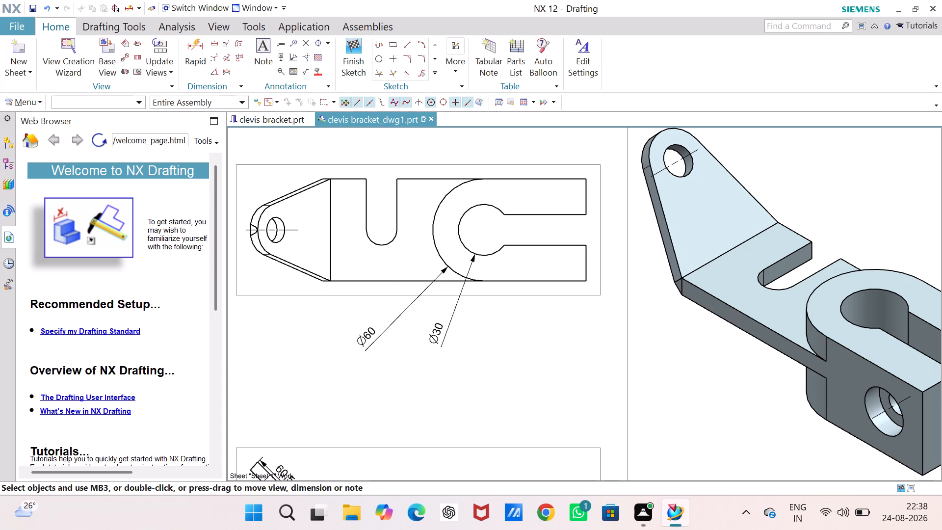
{"action": "scroll", "coordinate": [604, 265], "scroll_direction": "up", "scroll_amount": 4}
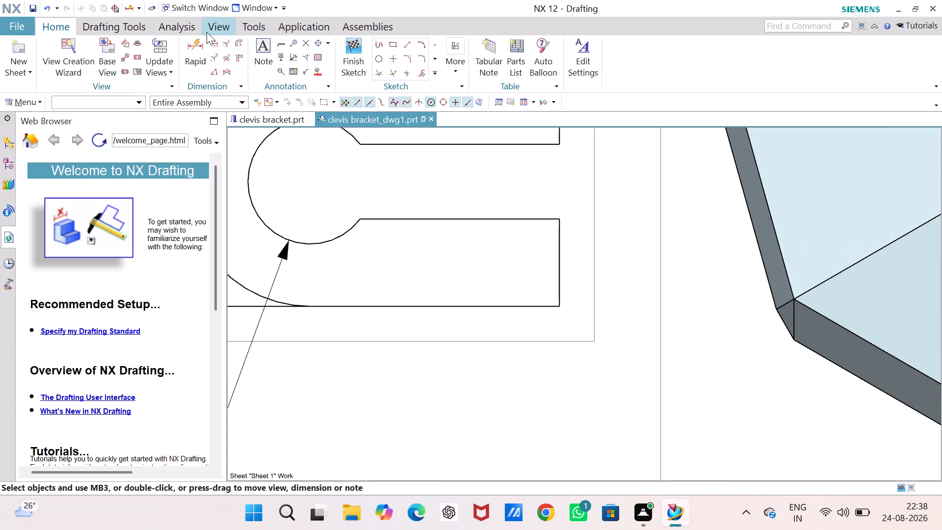
{"action": "left_click", "coordinate": [190, 44]}
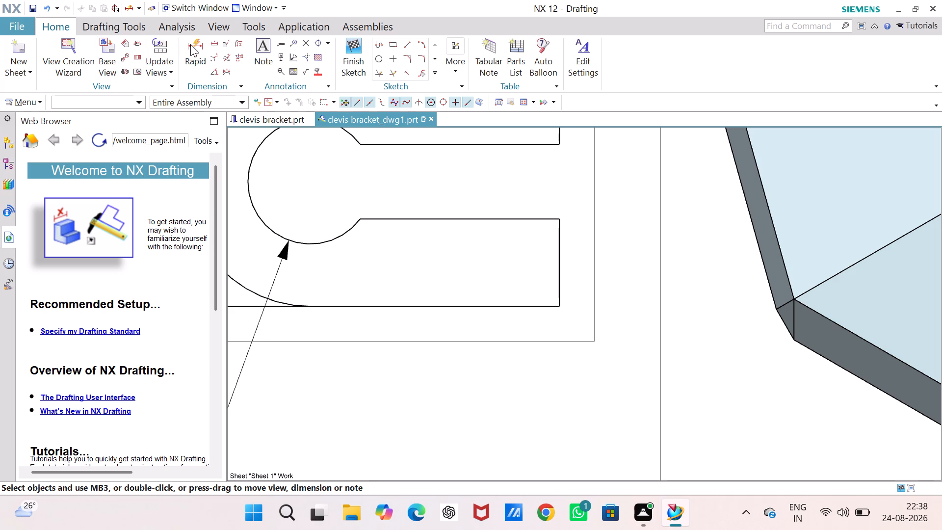
{"action": "left_click", "coordinate": [540, 217]}
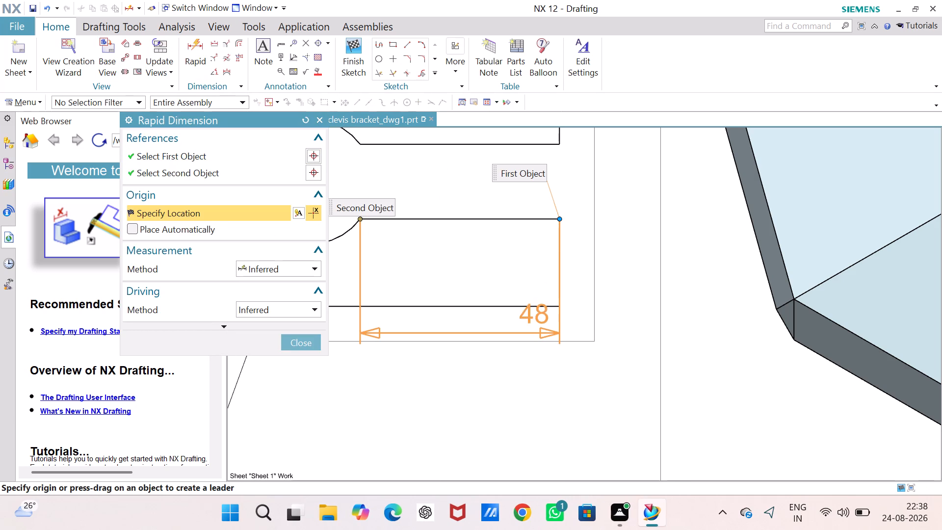
{"action": "left_click", "coordinate": [531, 303]}
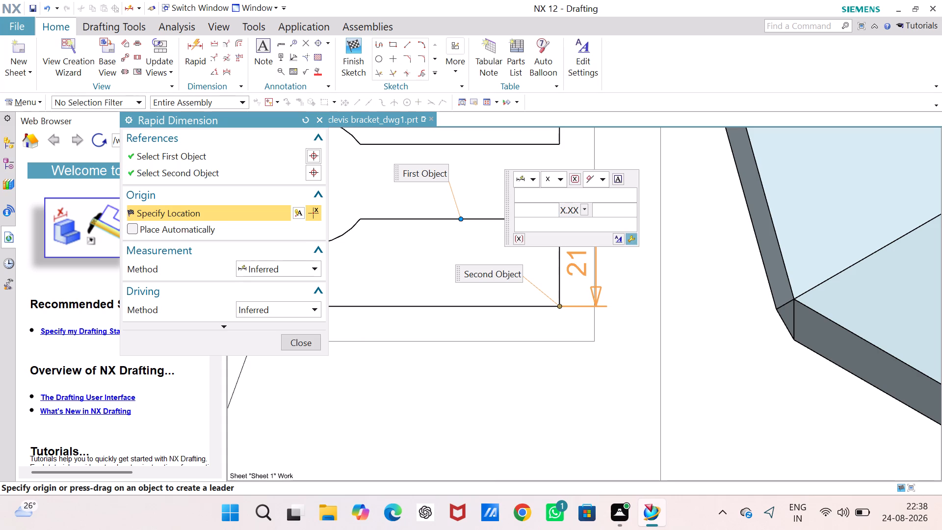
{"action": "left_click", "coordinate": [575, 263]}
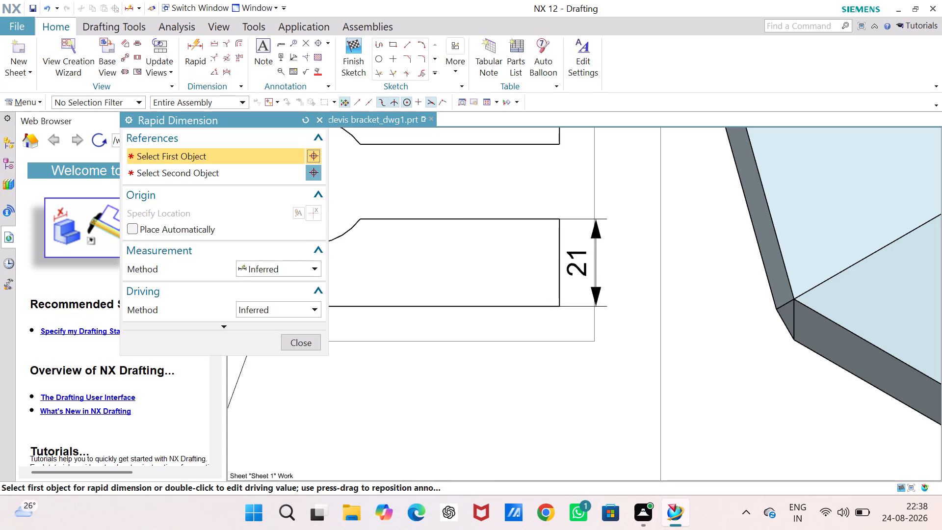
Dimension the gap between the clevis's two prongs in the top view, placing it just beyond their free ends.
{"action": "left_click", "coordinate": [560, 218]}
{"action": "left_click", "coordinate": [559, 143]}
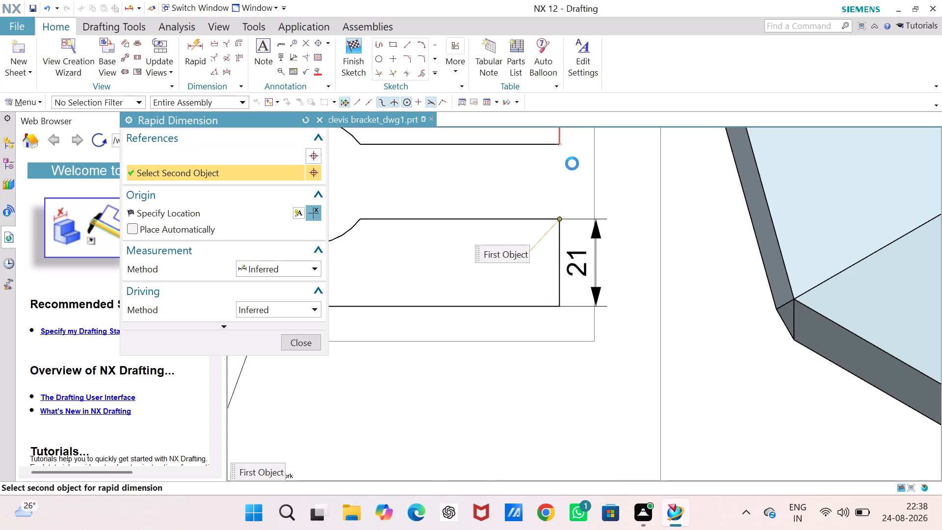
{"action": "left_click", "coordinate": [578, 178]}
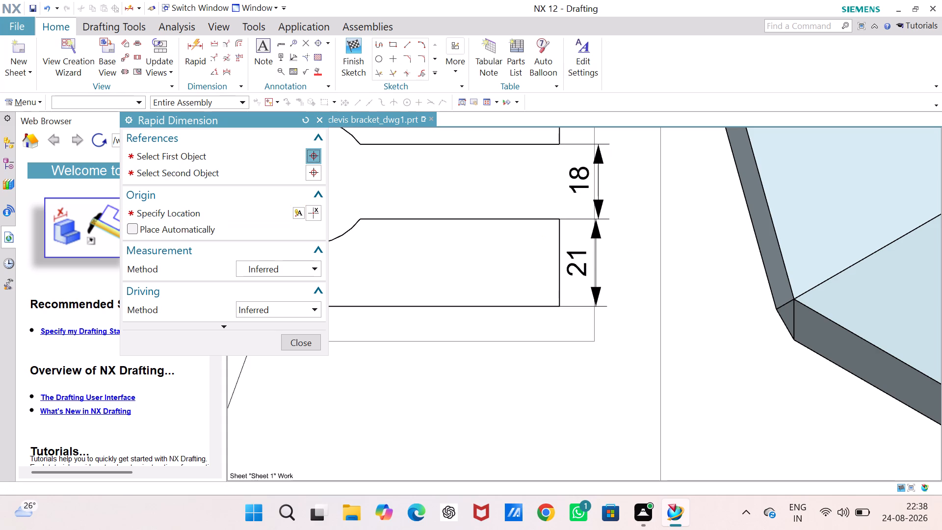
Dimension the plate's U-shaped slot in the top view: its width above the open end and the diameter of its rounded end.
{"action": "scroll", "coordinate": [517, 268], "scroll_direction": "down", "scroll_amount": 9}
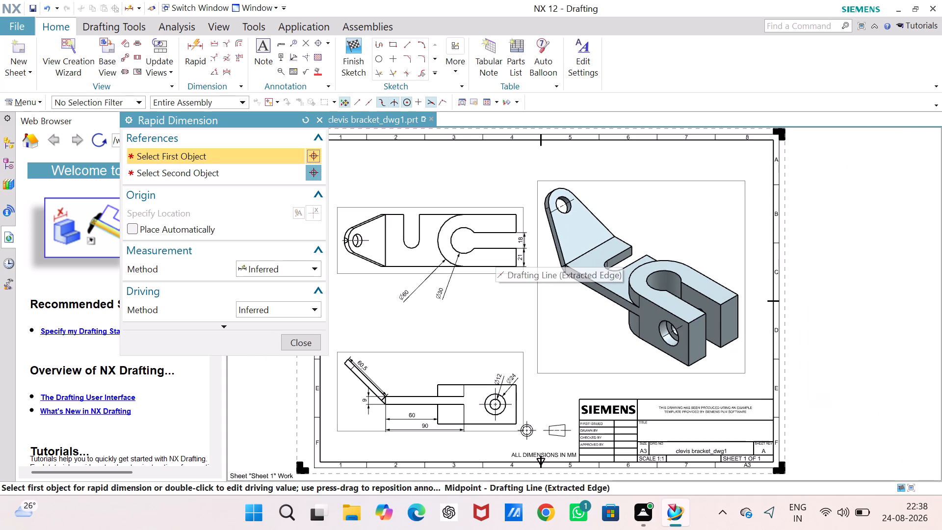
{"action": "scroll", "coordinate": [389, 268], "scroll_direction": "up", "scroll_amount": 2}
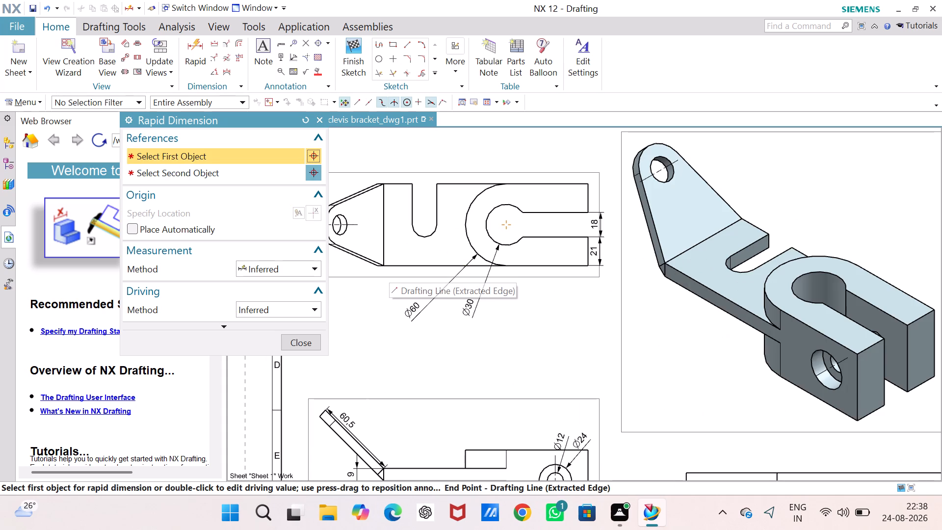
{"action": "scroll", "coordinate": [425, 180], "scroll_direction": "up", "scroll_amount": 6}
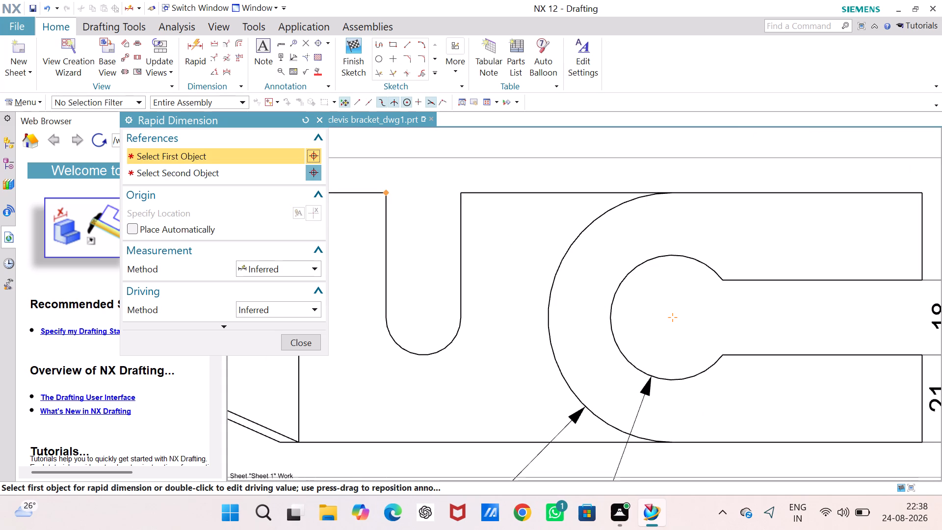
{"action": "left_click", "coordinate": [386, 192]}
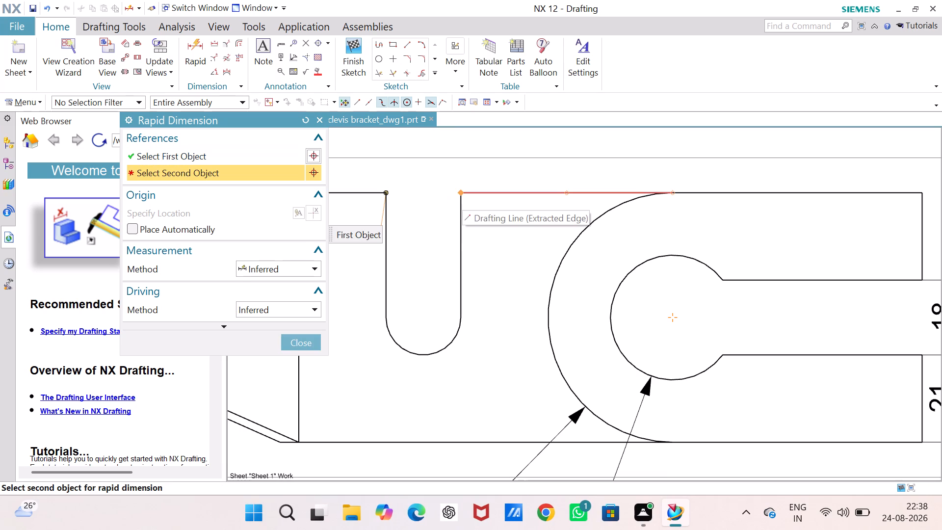
{"action": "left_click", "coordinate": [462, 193]}
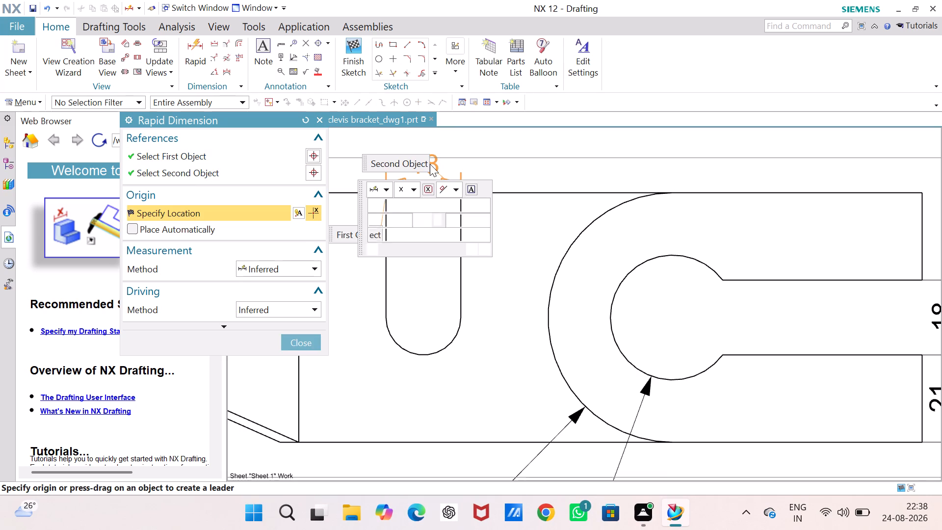
{"action": "left_click", "coordinate": [430, 164]}
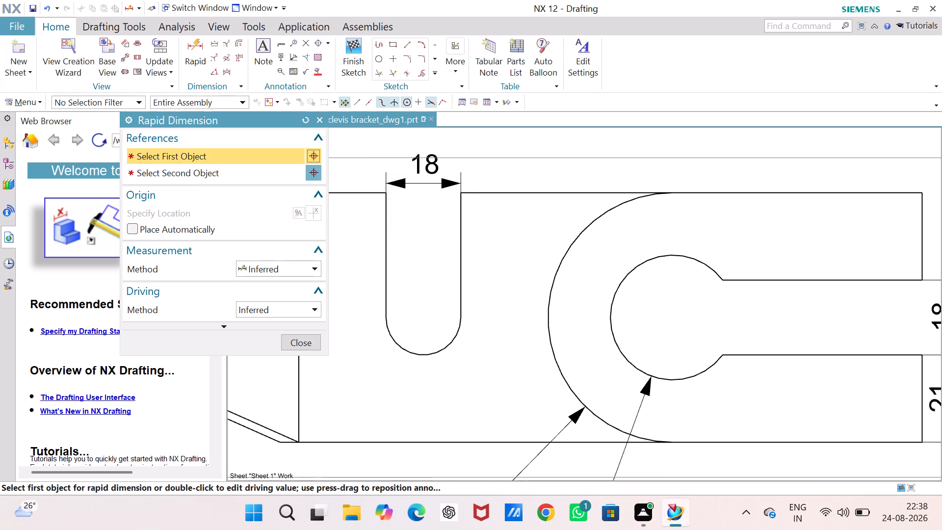
{"action": "left_click", "coordinate": [420, 355]}
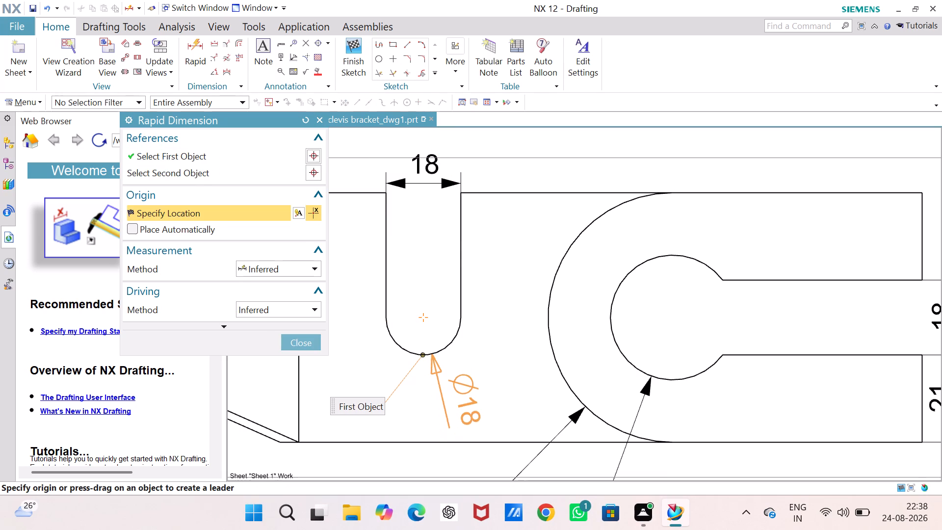
{"action": "left_click", "coordinate": [473, 389]}
{"action": "scroll", "coordinate": [448, 316], "scroll_direction": "up", "scroll_amount": 2}
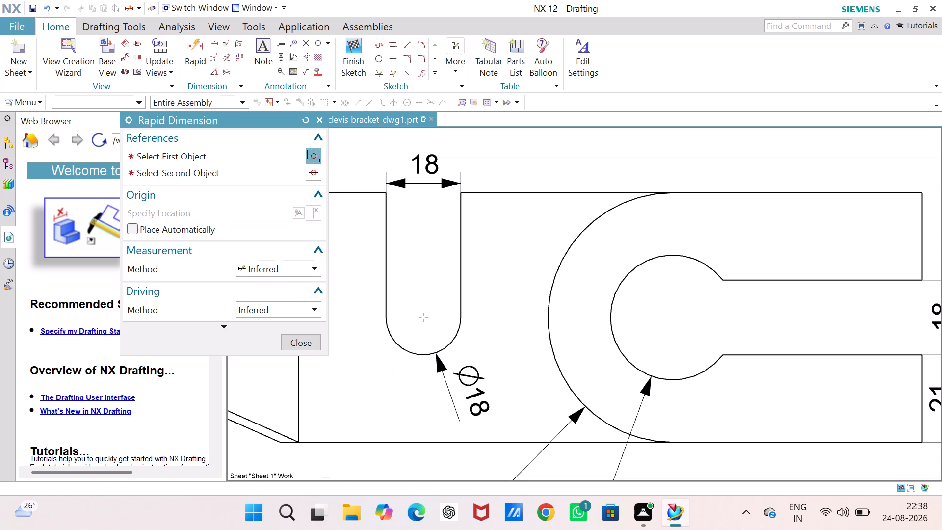
Dimension the distance from the bend line to the slot's near edge in the top view, placing it above the plate.
{"action": "scroll", "coordinate": [448, 311], "scroll_direction": "down", "scroll_amount": 6}
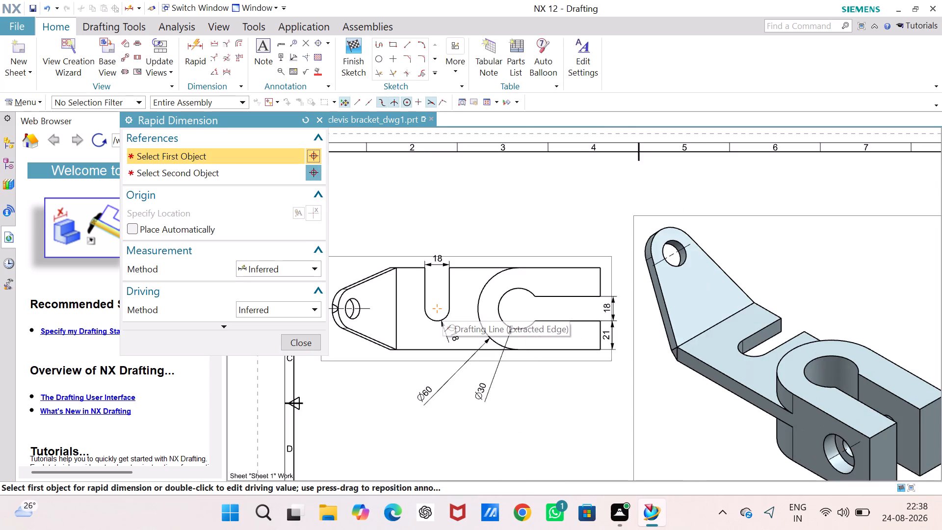
{"action": "scroll", "coordinate": [388, 308], "scroll_direction": "up", "scroll_amount": 4}
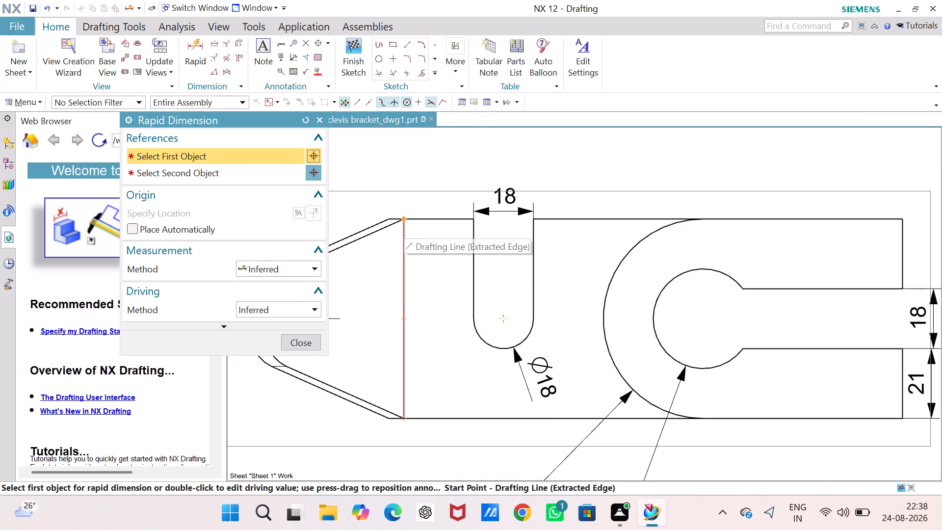
{"action": "left_click", "coordinate": [403, 216]}
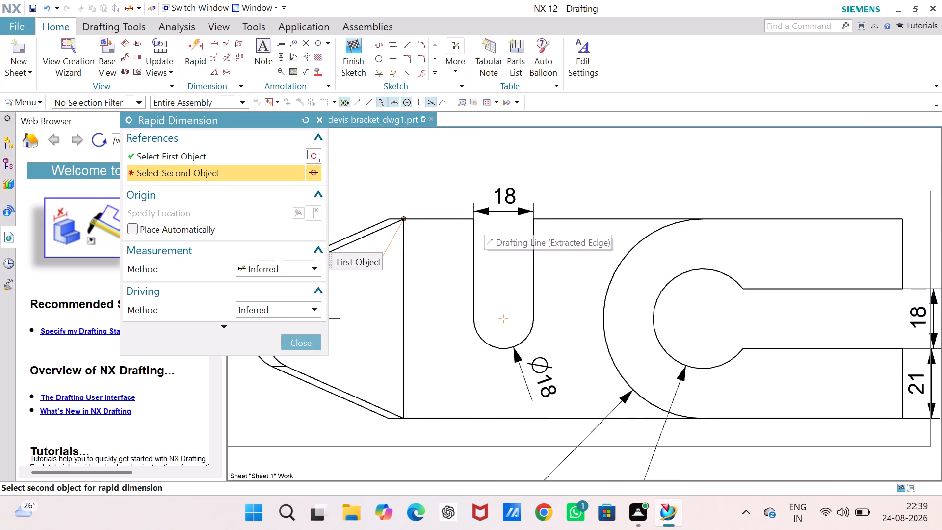
{"action": "left_click", "coordinate": [474, 219]}
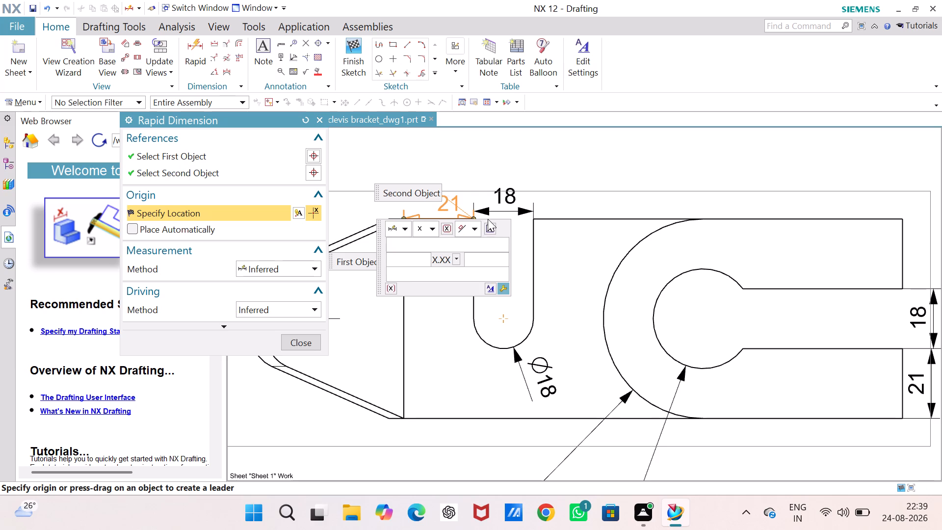
{"action": "left_click", "coordinate": [449, 204]}
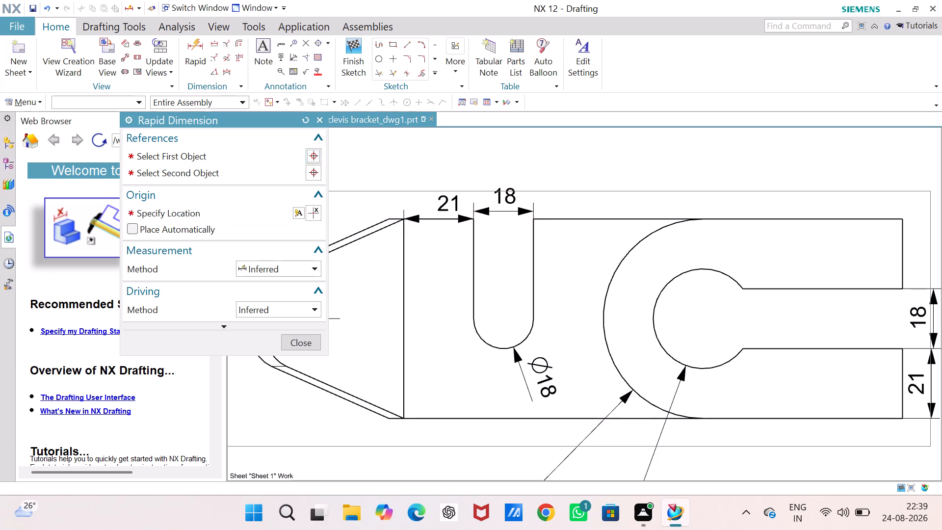
Add a diameter dimension to the hole in the inclined arm in the top view, placing it below the arm's rounded end.
{"action": "scroll", "coordinate": [486, 273], "scroll_direction": "down", "scroll_amount": 5}
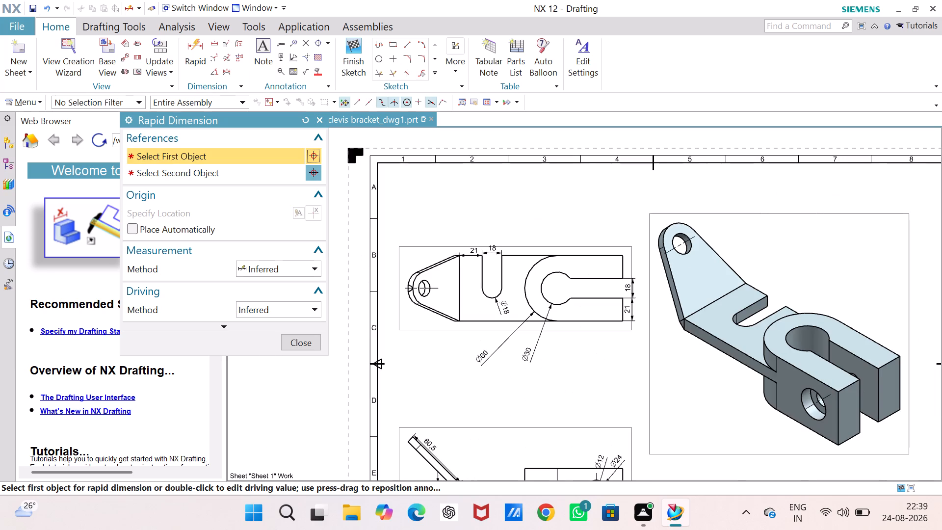
{"action": "scroll", "coordinate": [405, 320], "scroll_direction": "up", "scroll_amount": 2}
{"action": "scroll", "coordinate": [434, 276], "scroll_direction": "up", "scroll_amount": 5}
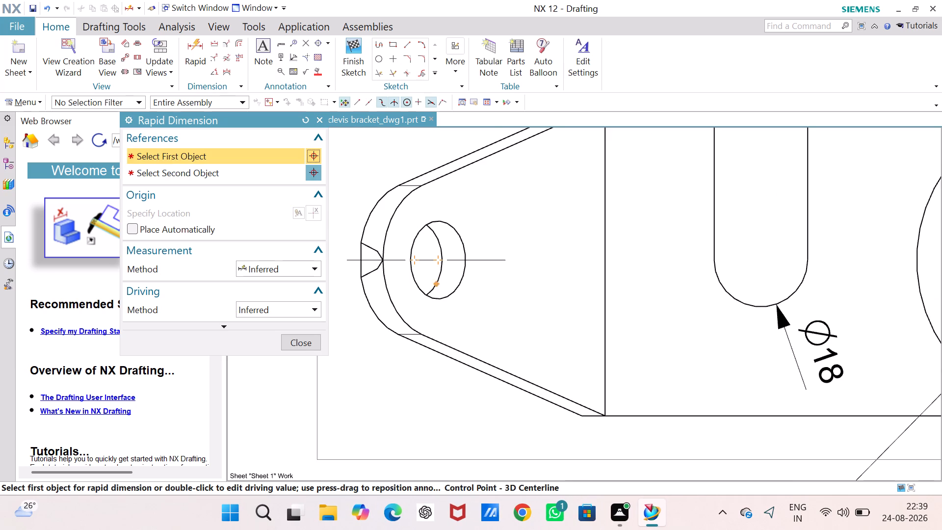
{"action": "left_click", "coordinate": [445, 296]}
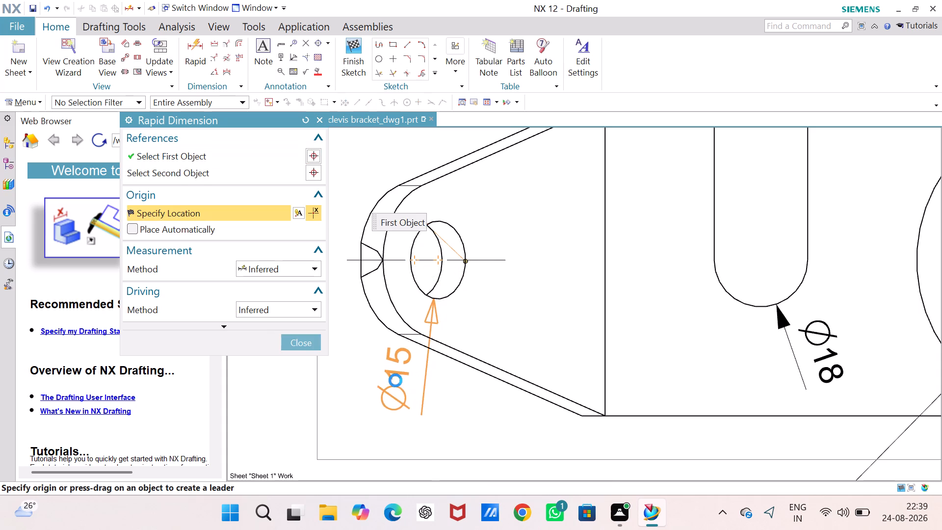
{"action": "left_click", "coordinate": [376, 384]}
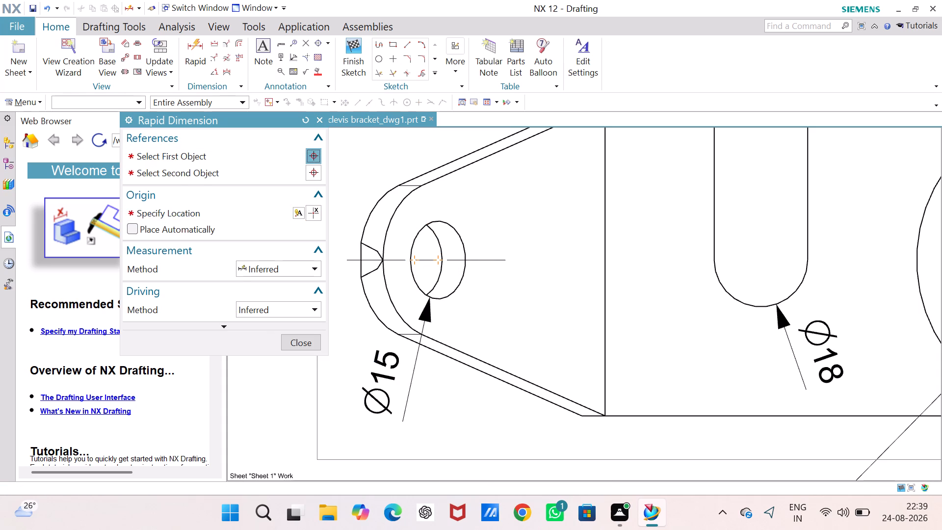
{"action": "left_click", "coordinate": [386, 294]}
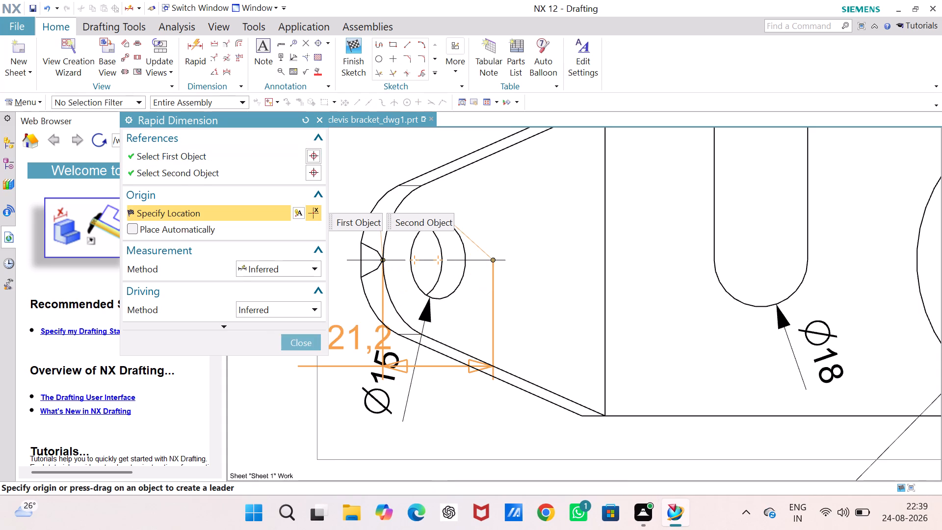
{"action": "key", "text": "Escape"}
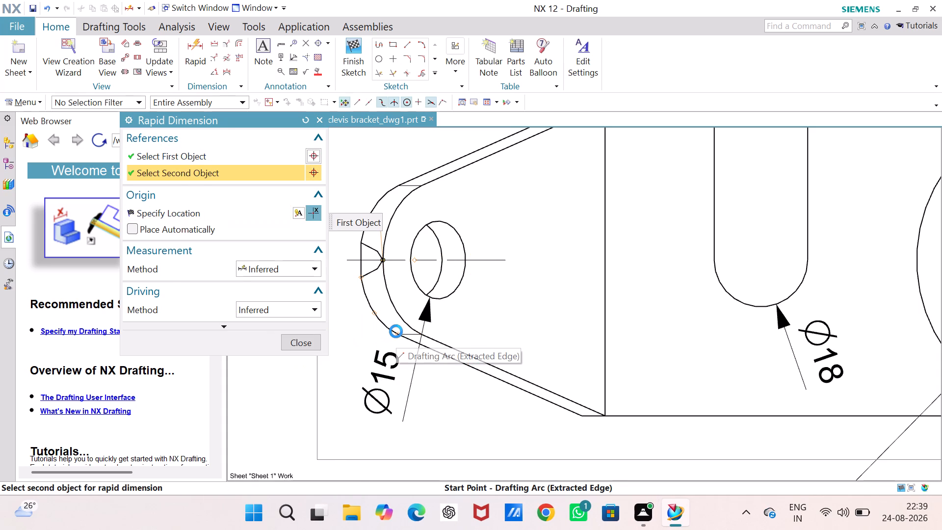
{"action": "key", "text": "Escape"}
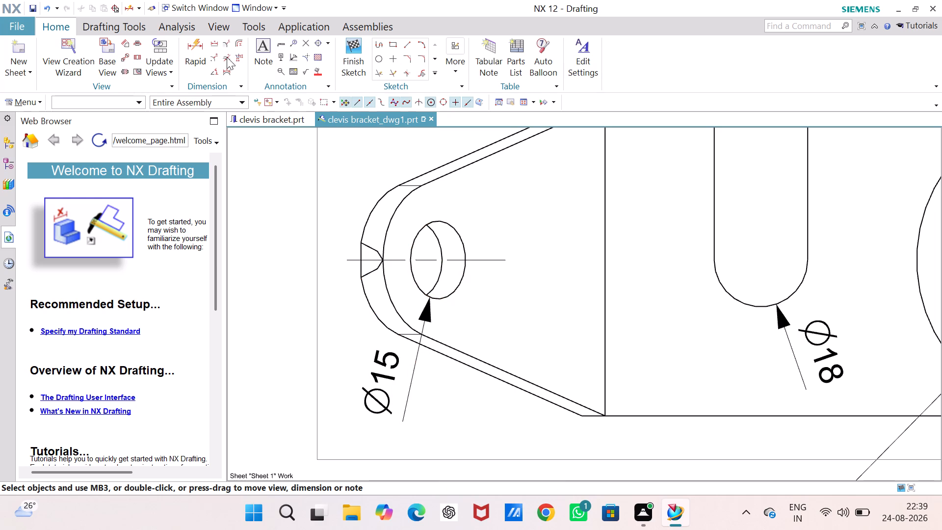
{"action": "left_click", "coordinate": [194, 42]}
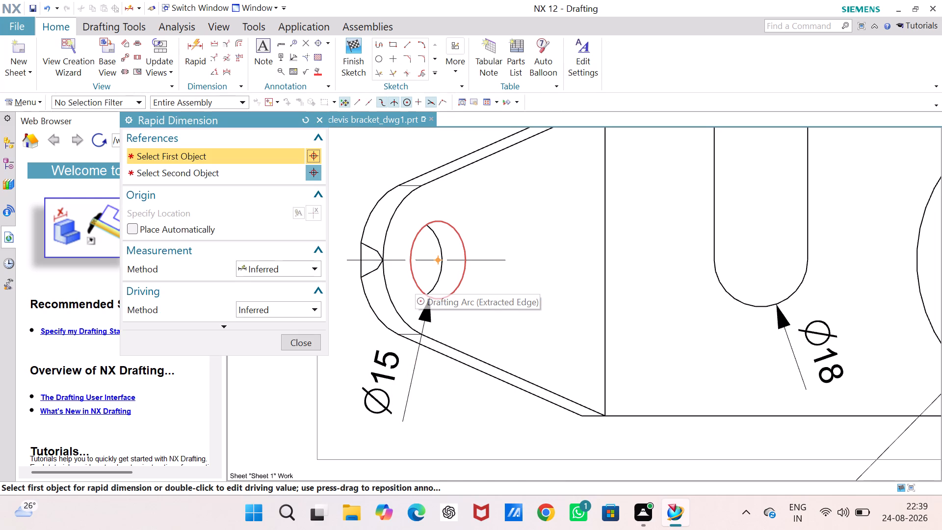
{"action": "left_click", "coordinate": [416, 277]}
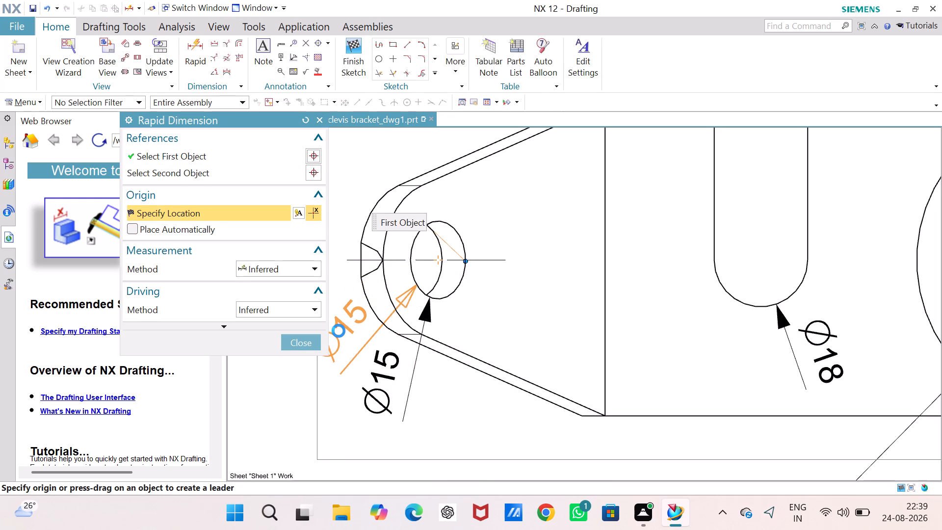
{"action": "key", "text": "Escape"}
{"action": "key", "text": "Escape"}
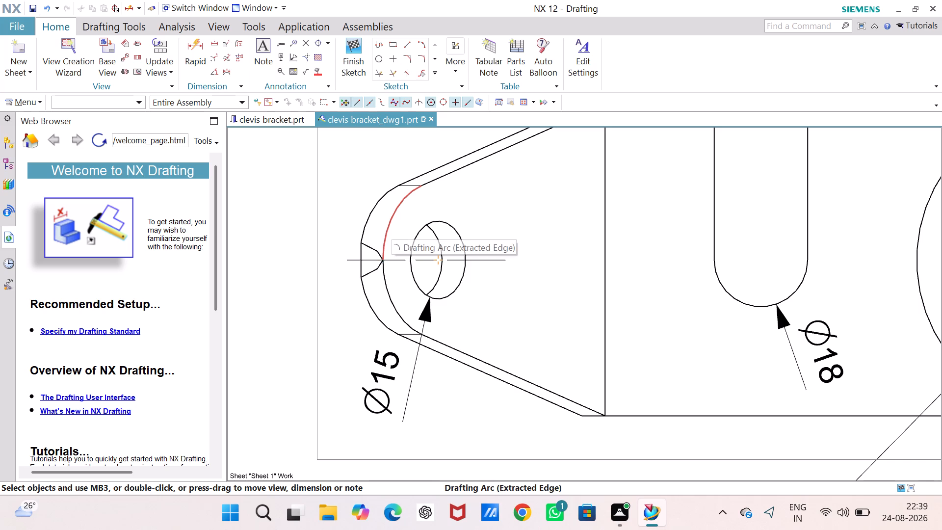
Add a Rapid radius dimension to the inclined arm's inner end arc in the top view, placing it outside the rounded end.
{"action": "left_click", "coordinate": [199, 45]}
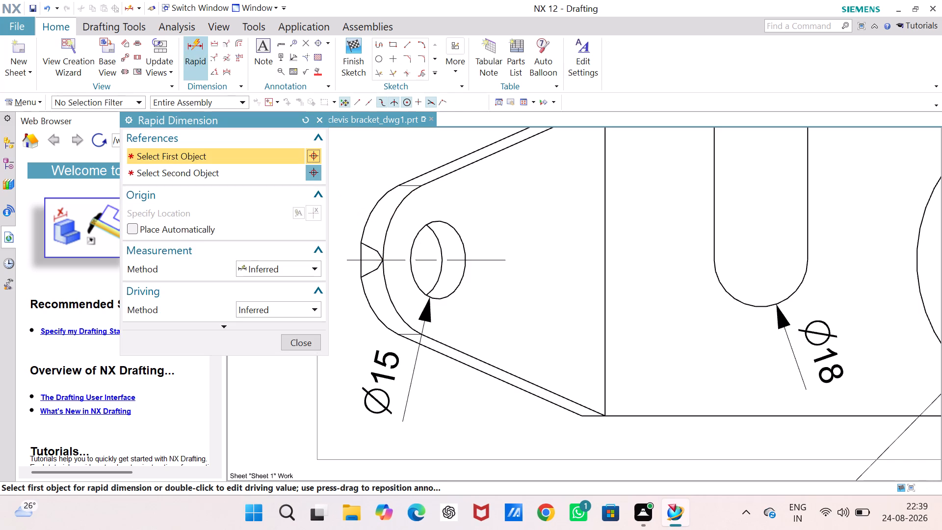
{"action": "left_click", "coordinate": [395, 215]}
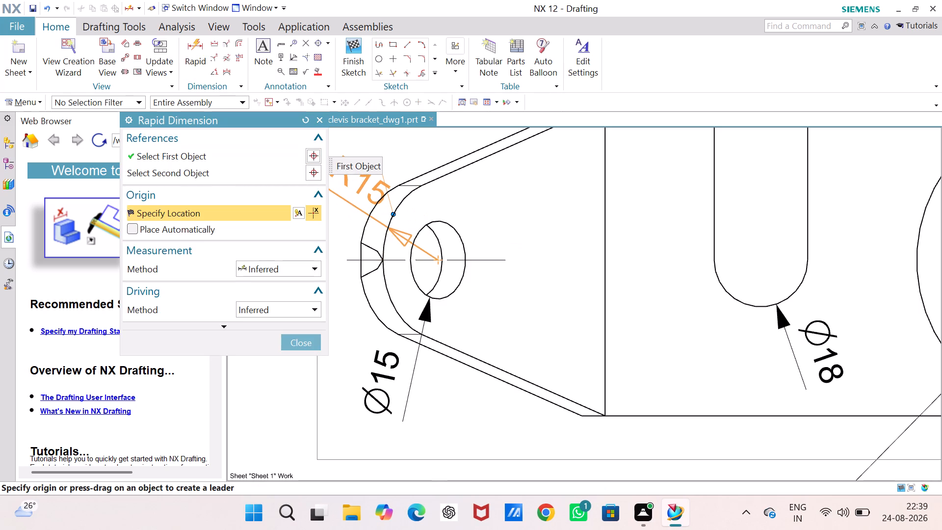
{"action": "left_click", "coordinate": [359, 180]}
Dimension the distance from the bend line to the clevis outer arc's tangent point along the top view's lower edge, placing it below the view.
{"action": "scroll", "coordinate": [434, 237], "scroll_direction": "down", "scroll_amount": 3}
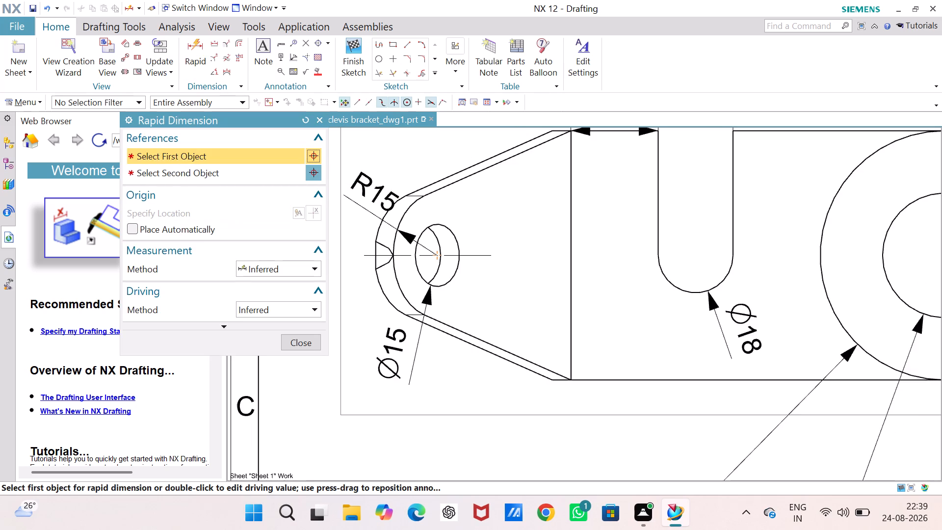
{"action": "scroll", "coordinate": [434, 237], "scroll_direction": "down", "scroll_amount": 5}
{"action": "scroll", "coordinate": [536, 251], "scroll_direction": "down", "scroll_amount": 4}
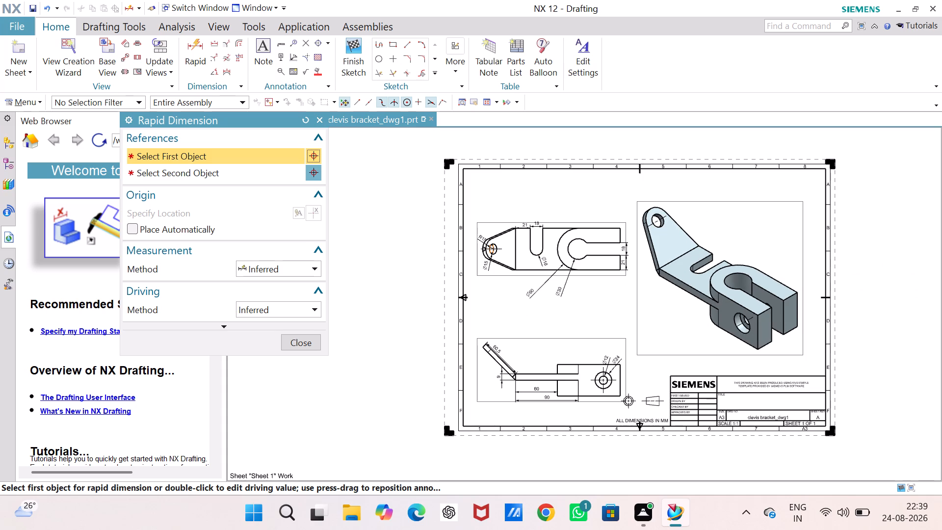
{"action": "scroll", "coordinate": [560, 279], "scroll_direction": "up", "scroll_amount": 3}
{"action": "scroll", "coordinate": [559, 279], "scroll_direction": "down", "scroll_amount": 3}
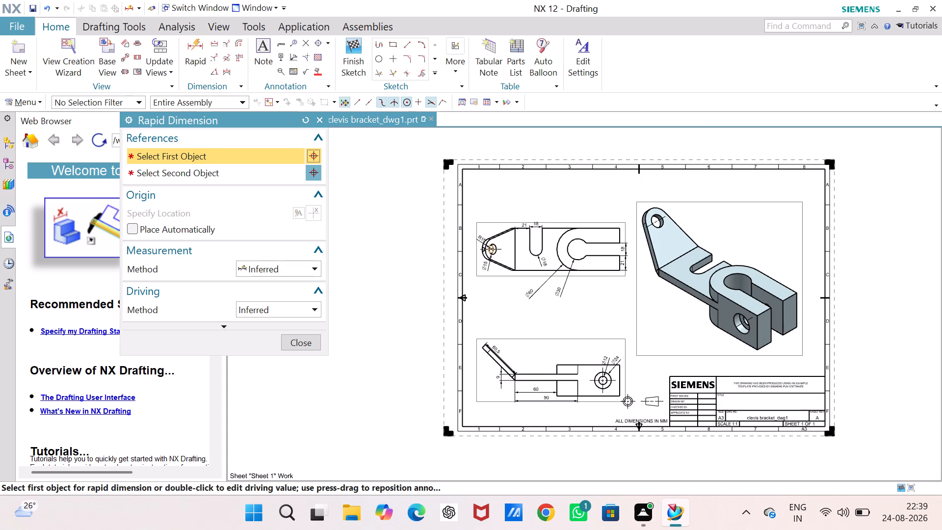
{"action": "scroll", "coordinate": [539, 327], "scroll_direction": "up", "scroll_amount": 5}
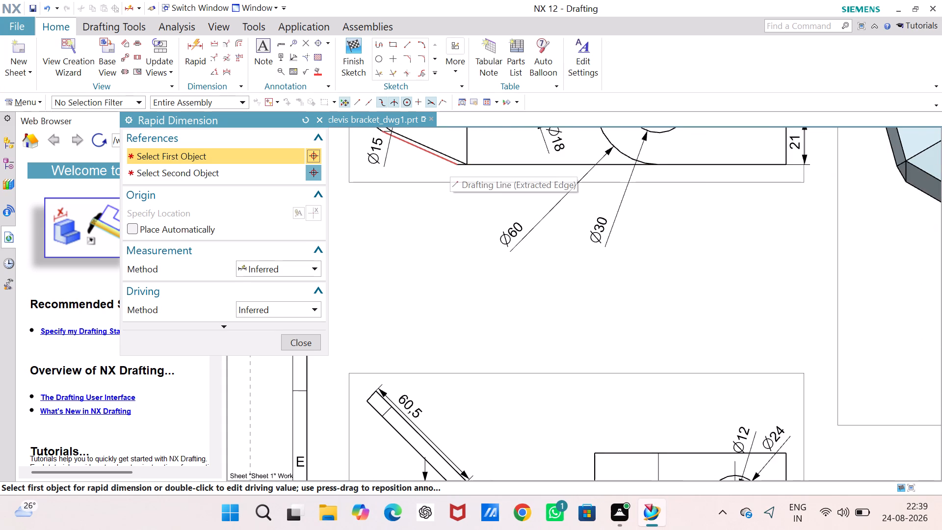
{"action": "left_click", "coordinate": [467, 163]}
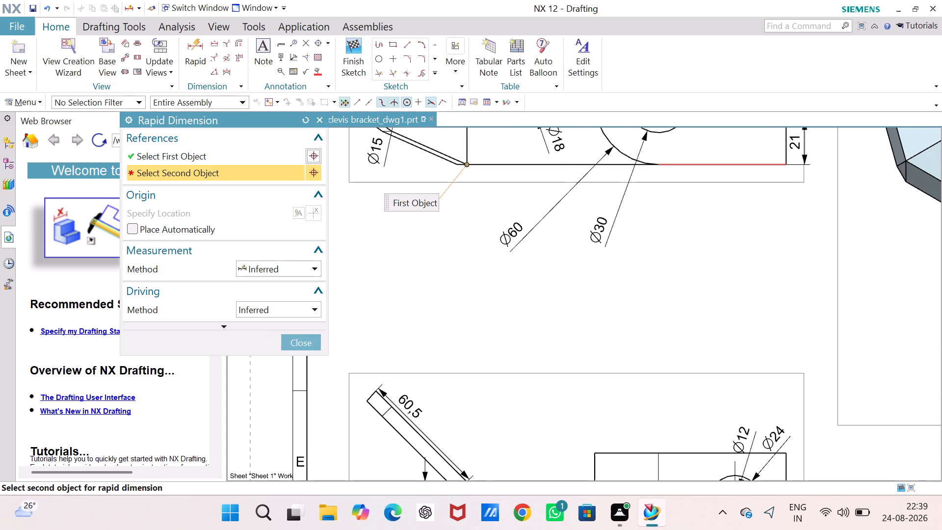
{"action": "left_click", "coordinate": [658, 162]}
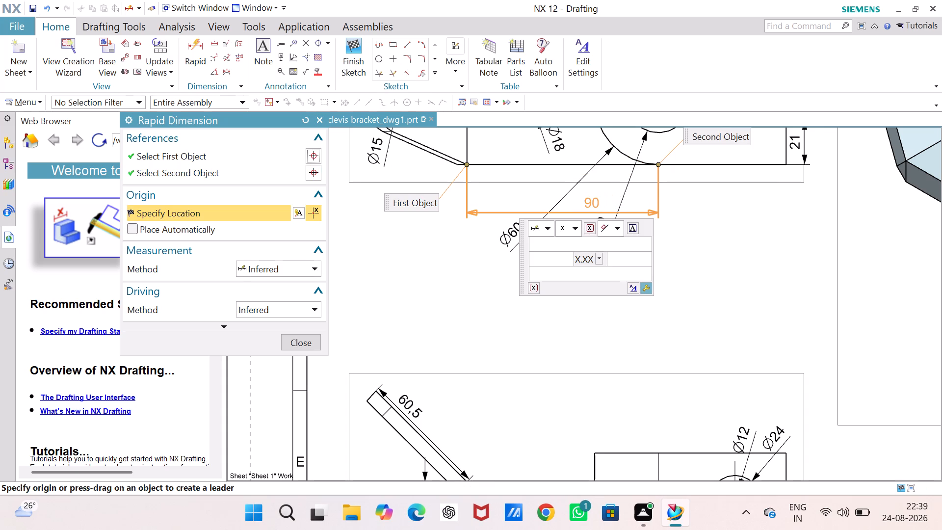
{"action": "left_click", "coordinate": [591, 203]}
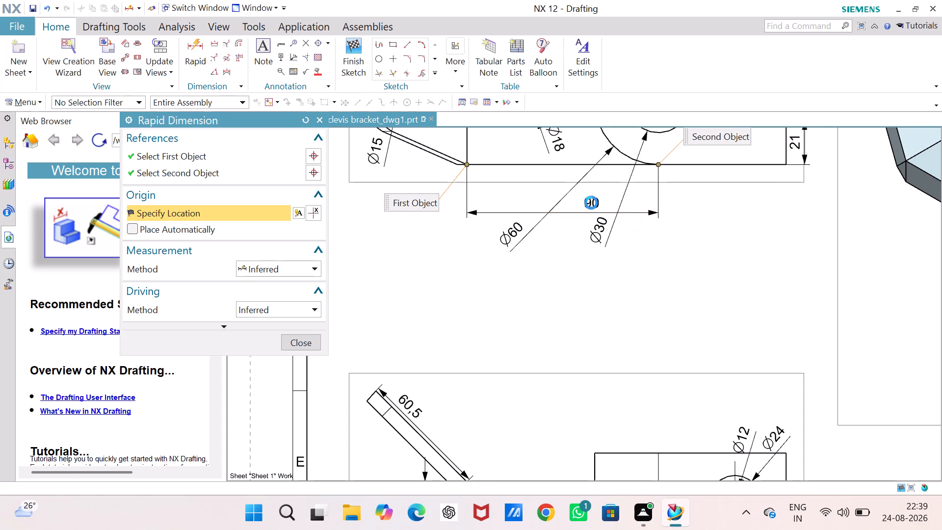
{"action": "scroll", "coordinate": [716, 201], "scroll_direction": "up", "scroll_amount": 3}
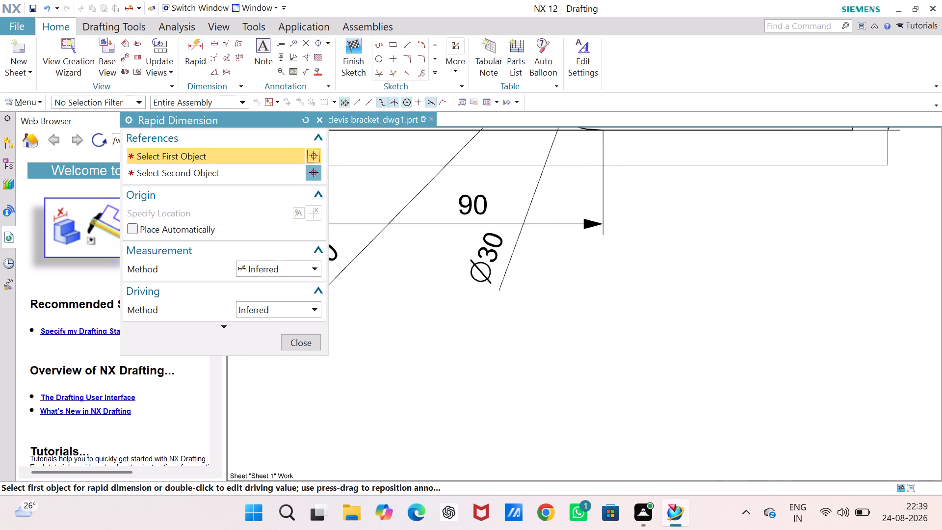
Dimension the distance from the clevis outer arc's tangent point to the clevis end edge, placing it below the top view.
{"action": "scroll", "coordinate": [678, 189], "scroll_direction": "down", "scroll_amount": 8}
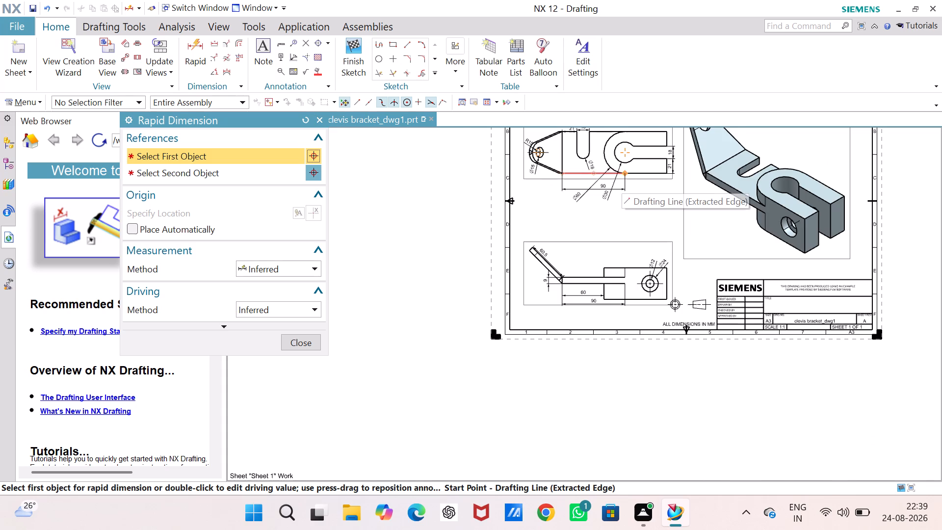
{"action": "scroll", "coordinate": [622, 177], "scroll_direction": "up", "scroll_amount": 5}
{"action": "scroll", "coordinate": [634, 187], "scroll_direction": "down", "scroll_amount": 6}
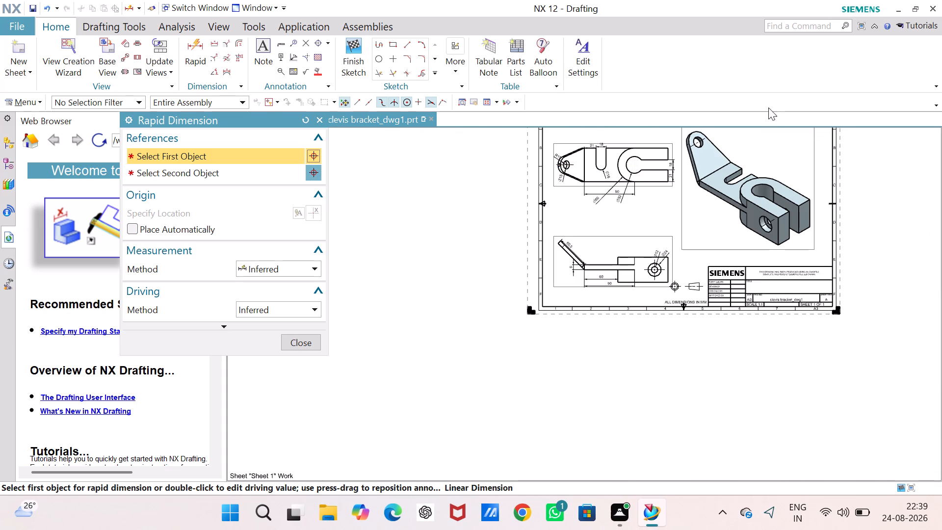
{"action": "scroll", "coordinate": [656, 180], "scroll_direction": "up", "scroll_amount": 7}
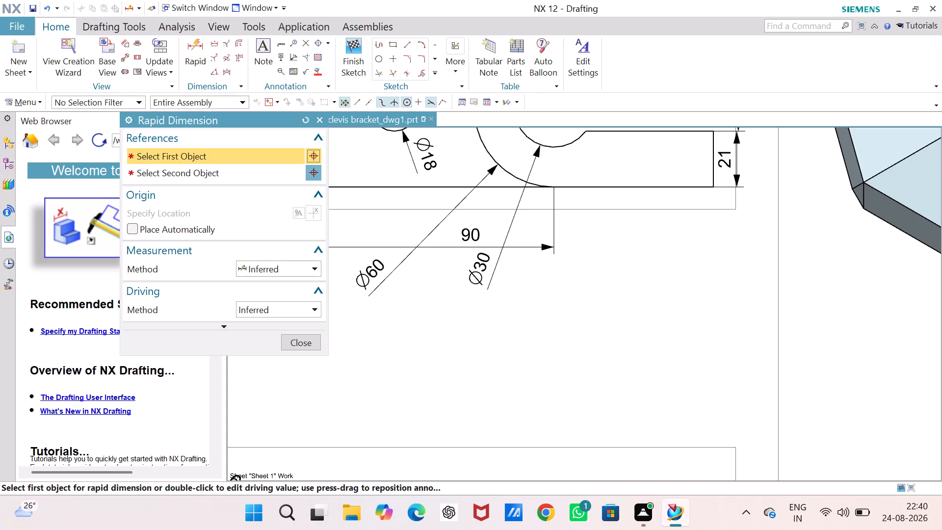
{"action": "left_click_drag", "start_coordinate": [553, 187], "coordinate": [565, 192]}
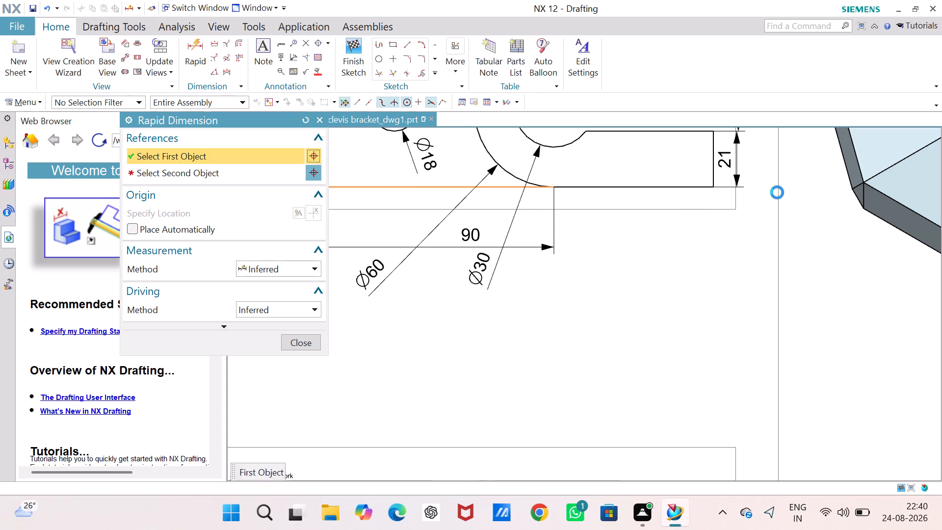
{"action": "left_click", "coordinate": [715, 185]}
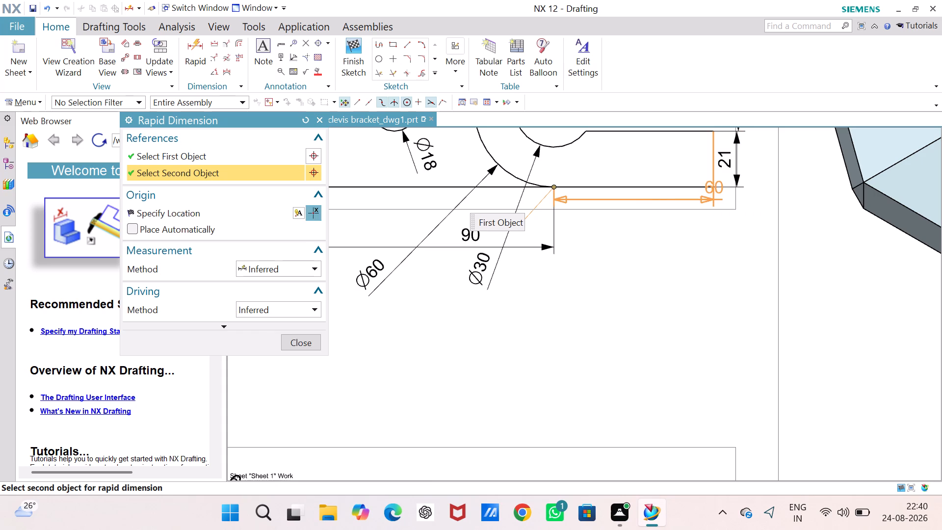
{"action": "left_click", "coordinate": [639, 220]}
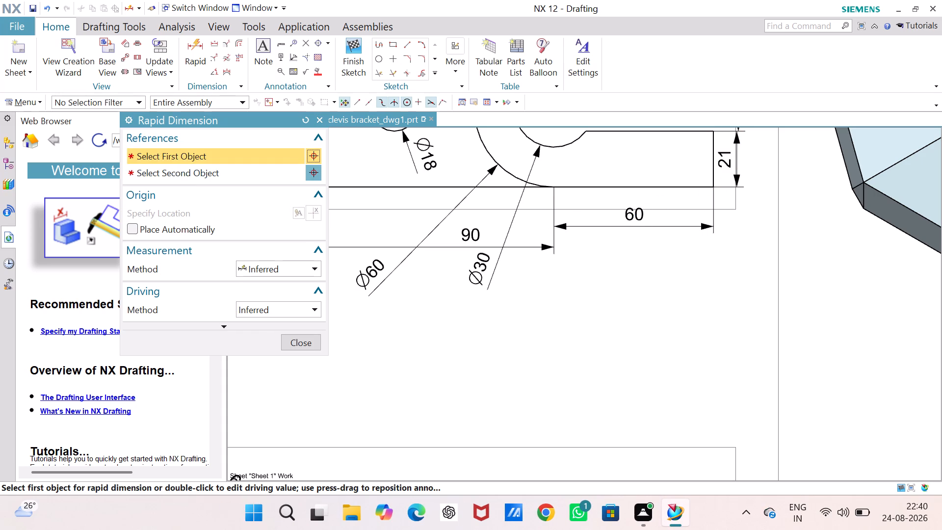
{"action": "left_click", "coordinate": [313, 343]}
Finish the active drawing sketch.
{"action": "scroll", "coordinate": [445, 317], "scroll_direction": "down", "scroll_amount": 6}
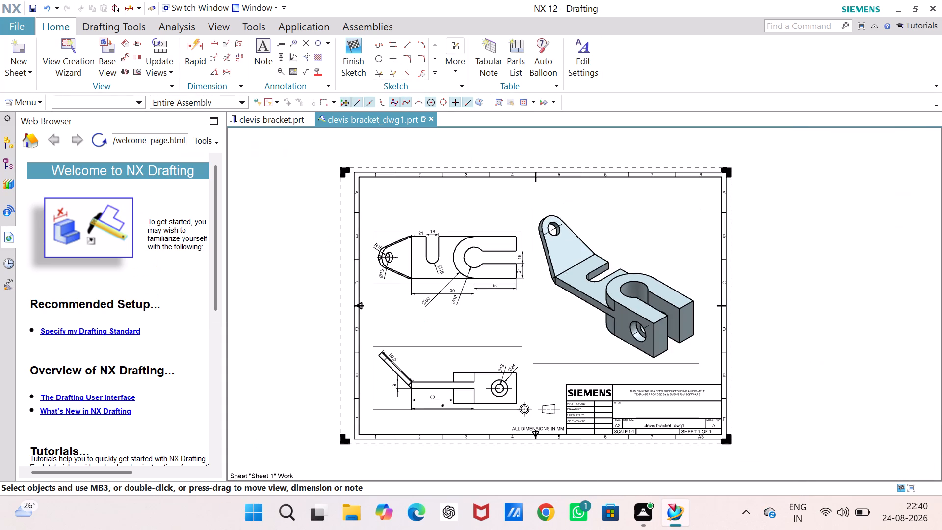
{"action": "scroll", "coordinate": [605, 347], "scroll_direction": "up", "scroll_amount": 2}
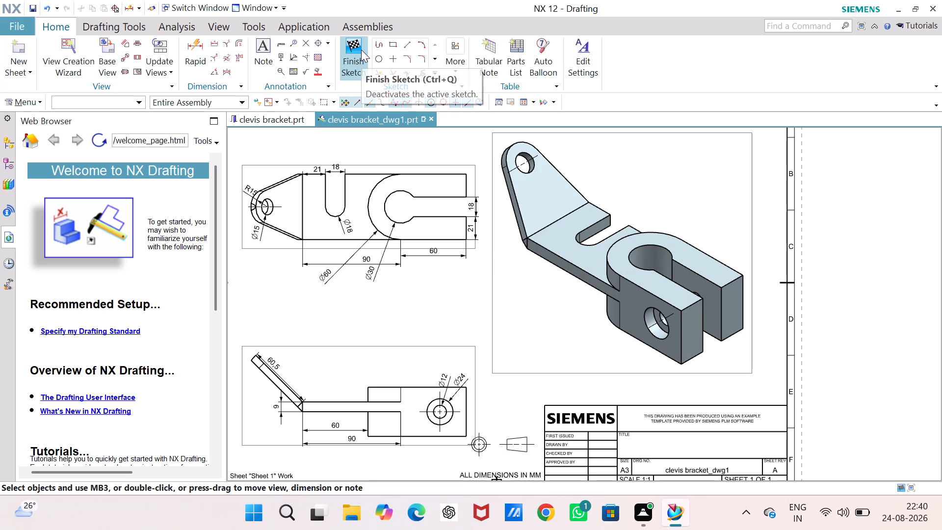
{"action": "left_click", "coordinate": [361, 50]}
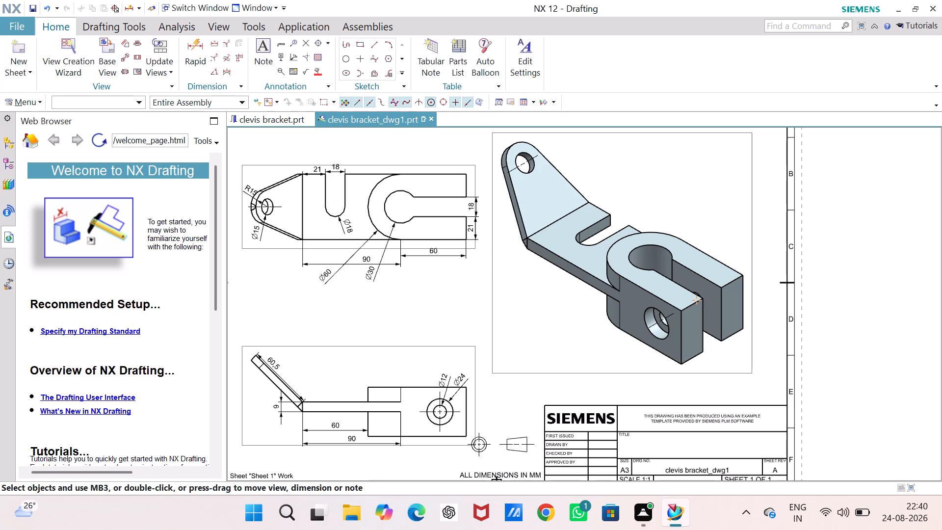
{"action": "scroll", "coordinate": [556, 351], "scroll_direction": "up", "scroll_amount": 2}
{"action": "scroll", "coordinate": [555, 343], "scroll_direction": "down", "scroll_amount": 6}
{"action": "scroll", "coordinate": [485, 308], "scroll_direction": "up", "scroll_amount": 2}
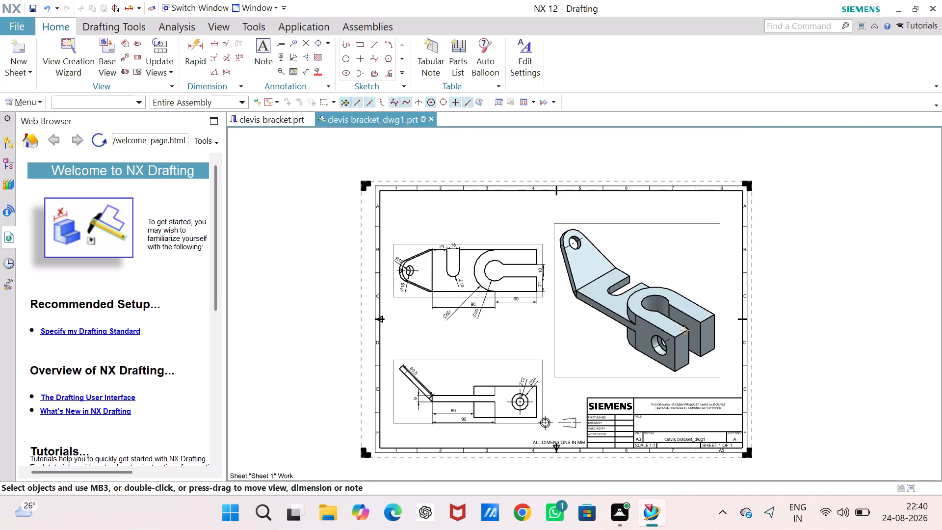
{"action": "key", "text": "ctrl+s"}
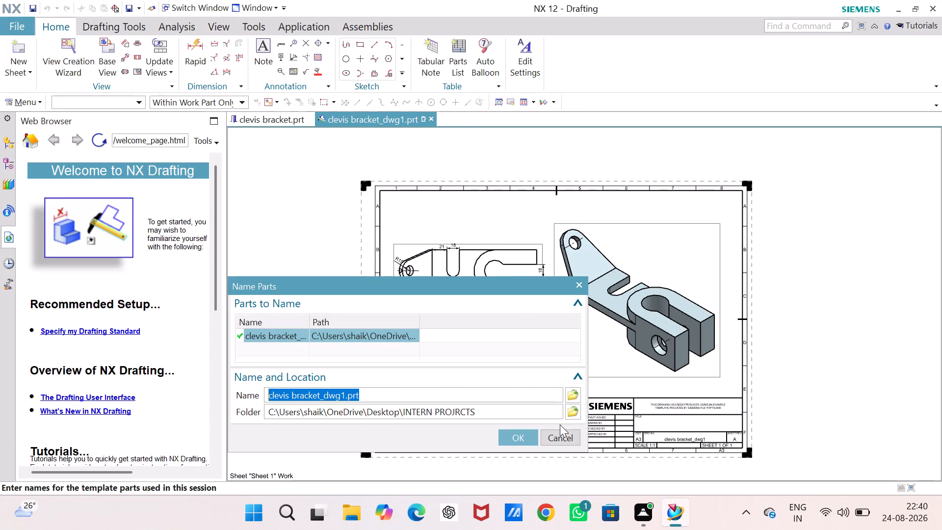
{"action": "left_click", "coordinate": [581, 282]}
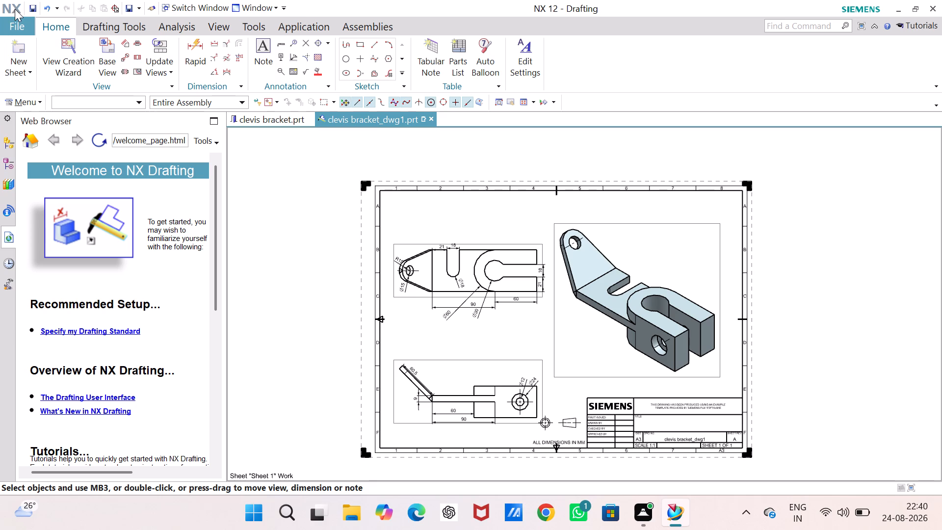
Export the A3 drawing sheet, Sheet 1, to a PDF file in the default destination folder.
{"action": "left_click", "coordinate": [6, 23]}
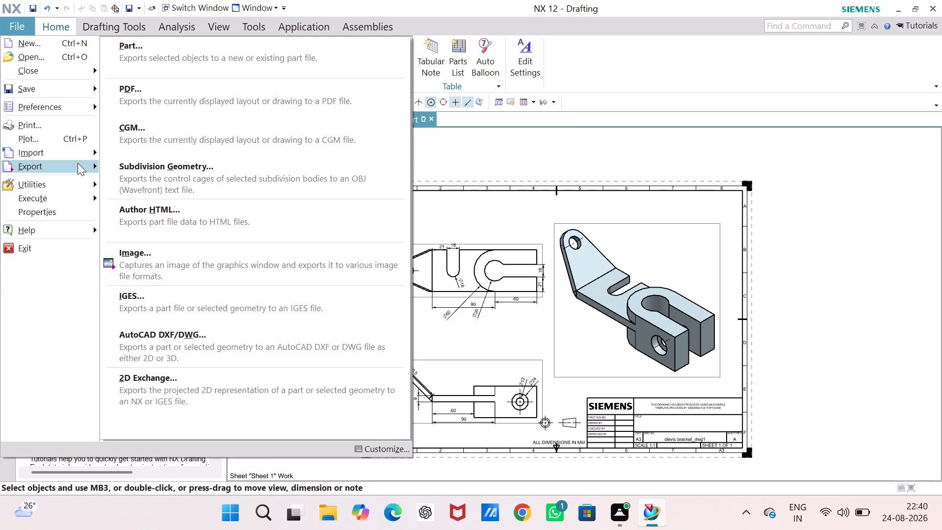
{"action": "left_click", "coordinate": [174, 105]}
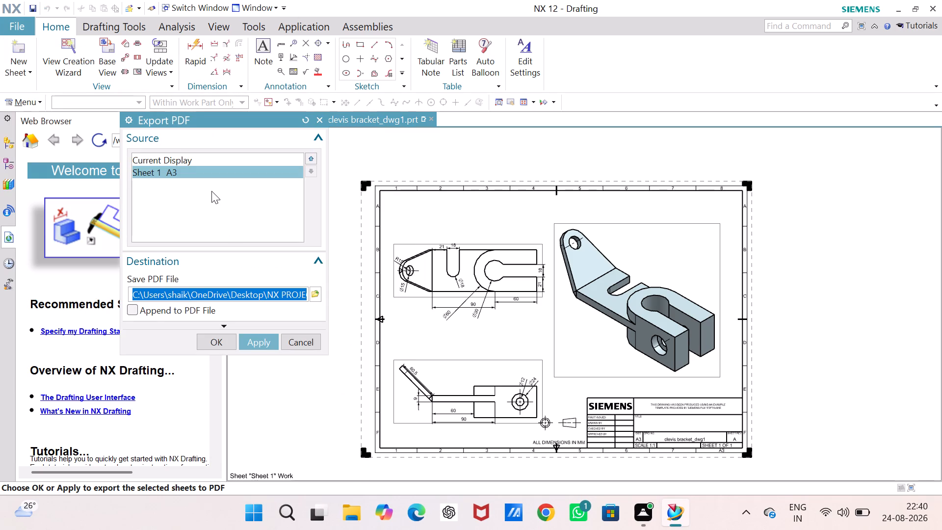
{"action": "left_click", "coordinate": [214, 341]}
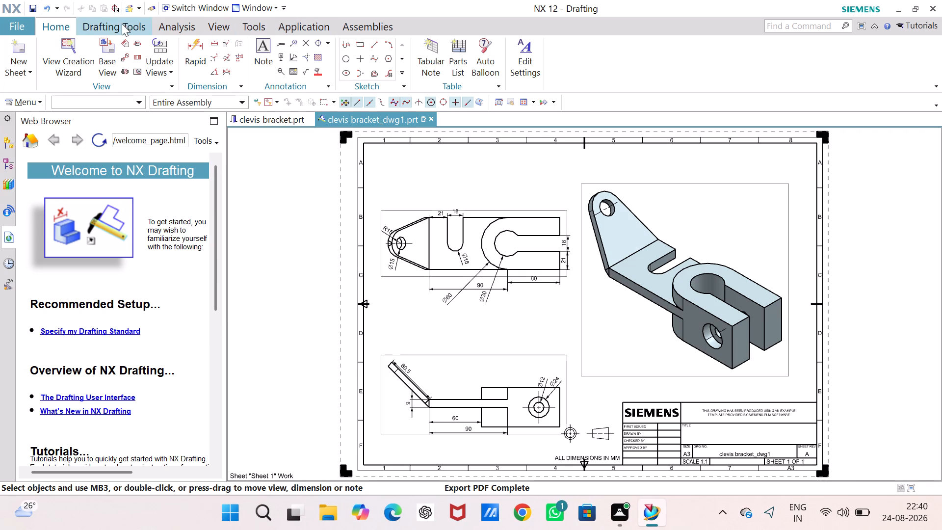
Stop the running movie recording of the session.
{"action": "left_click", "coordinate": [254, 23]}
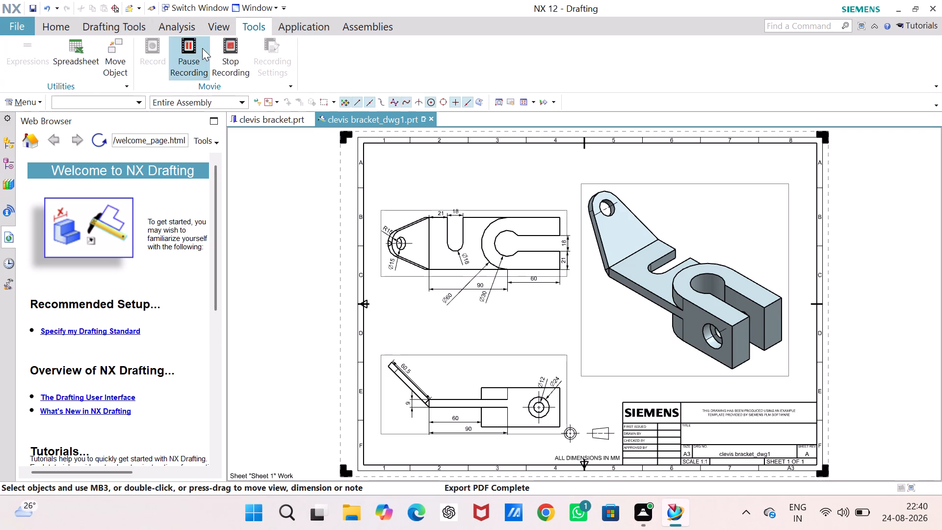
{"action": "left_click", "coordinate": [227, 43]}
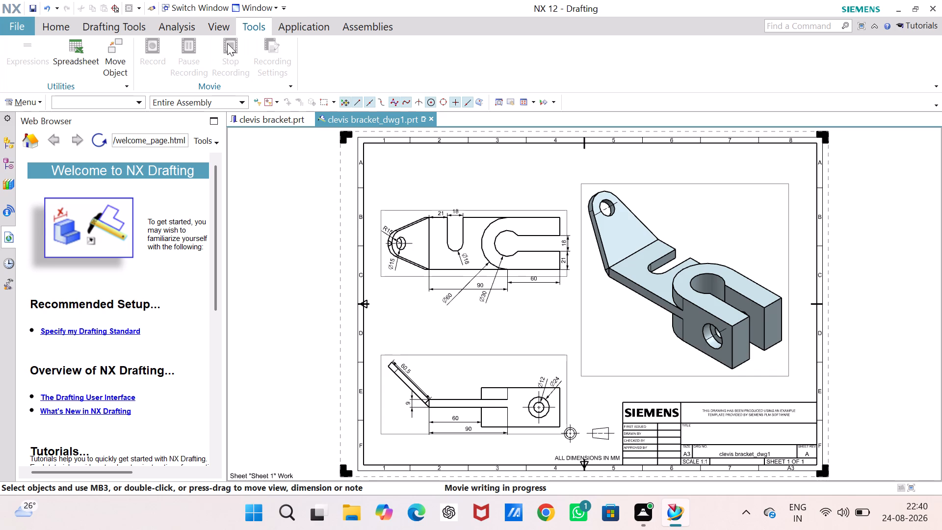